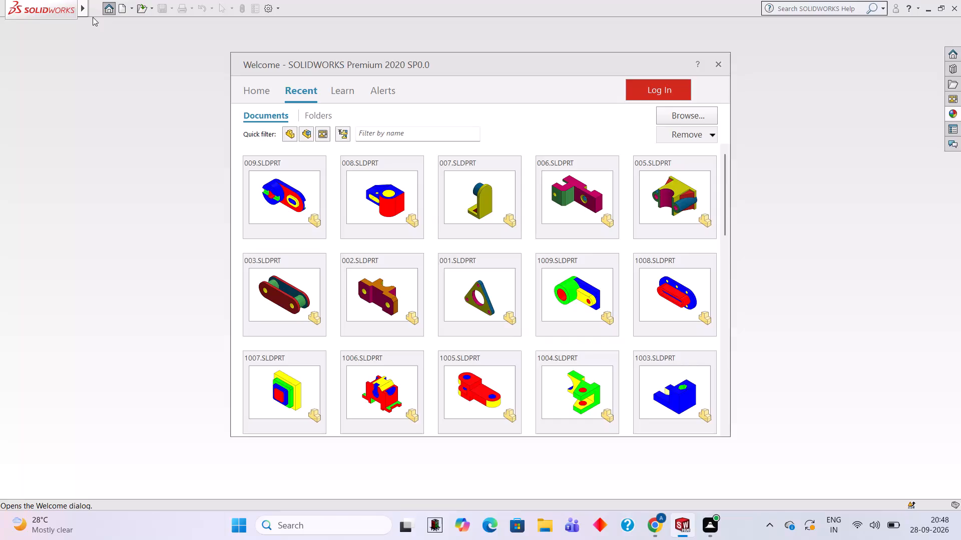
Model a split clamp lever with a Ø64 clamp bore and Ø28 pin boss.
Create a new part document.
click(119, 11)
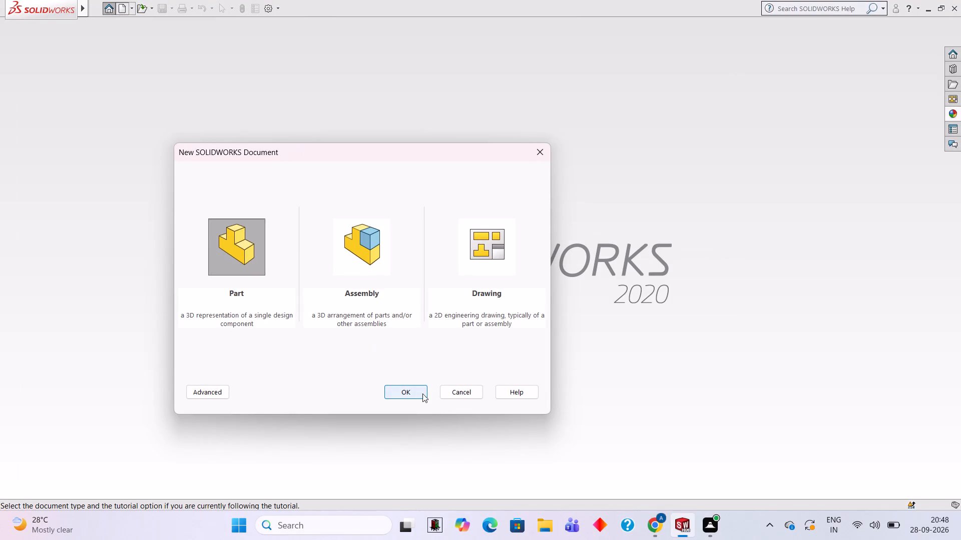
click(422, 393)
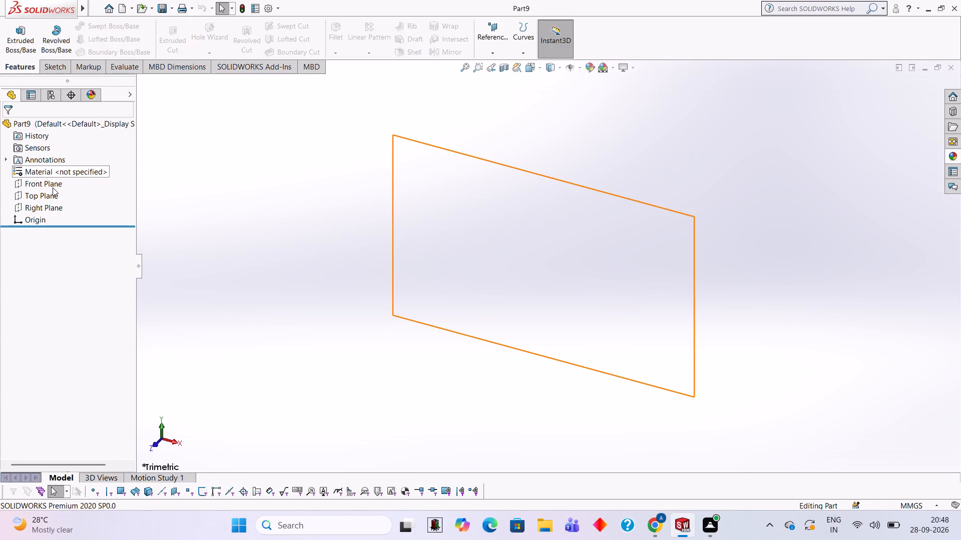
Start a sketch on the Front Plane.
click(52, 187)
click(59, 168)
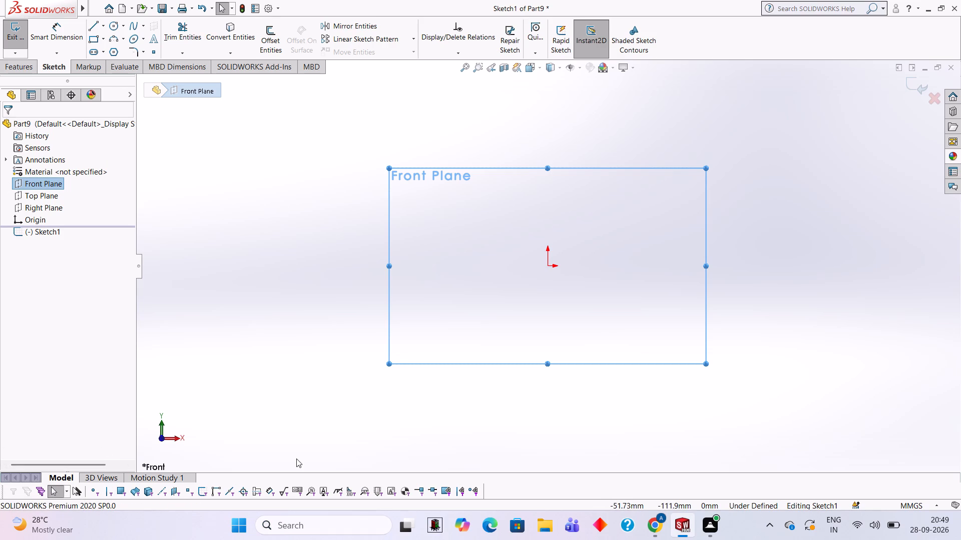
click(439, 229)
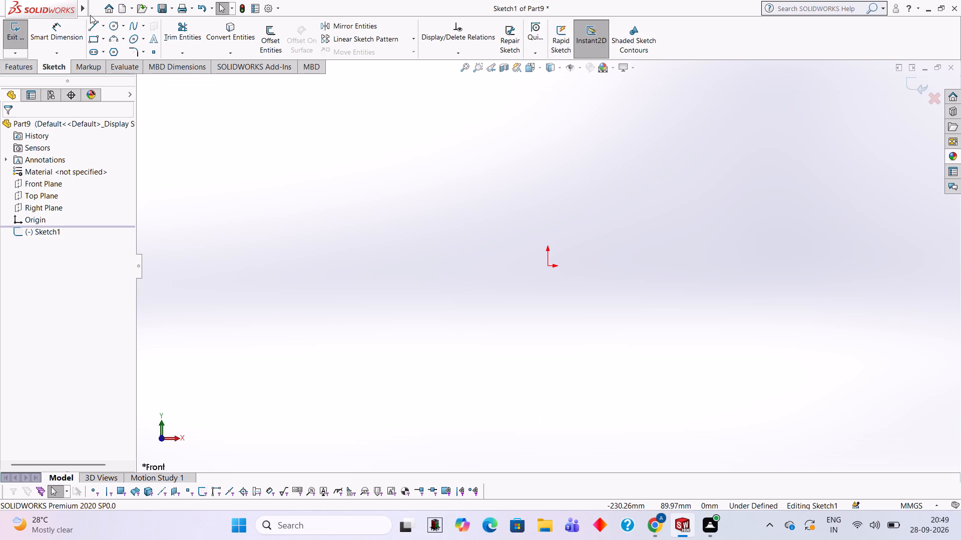
Draw a 104 mm horizontal line starting at the origin and extending along positive X.
click(91, 28)
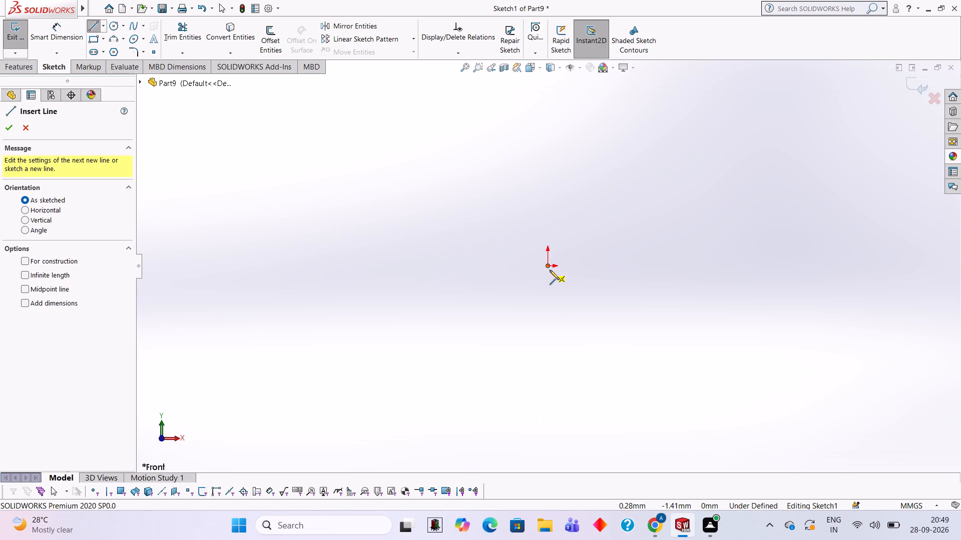
click(547, 265)
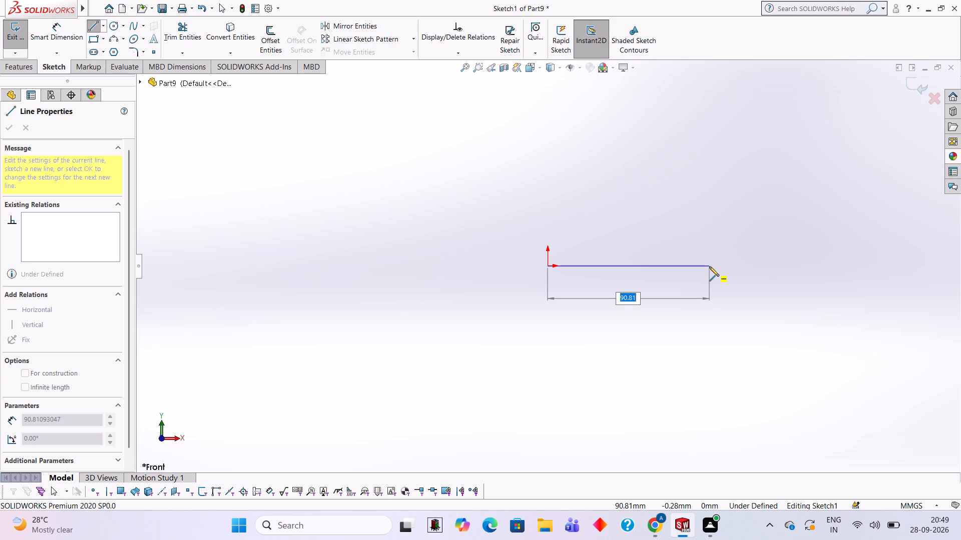
text(104)
key(Return)
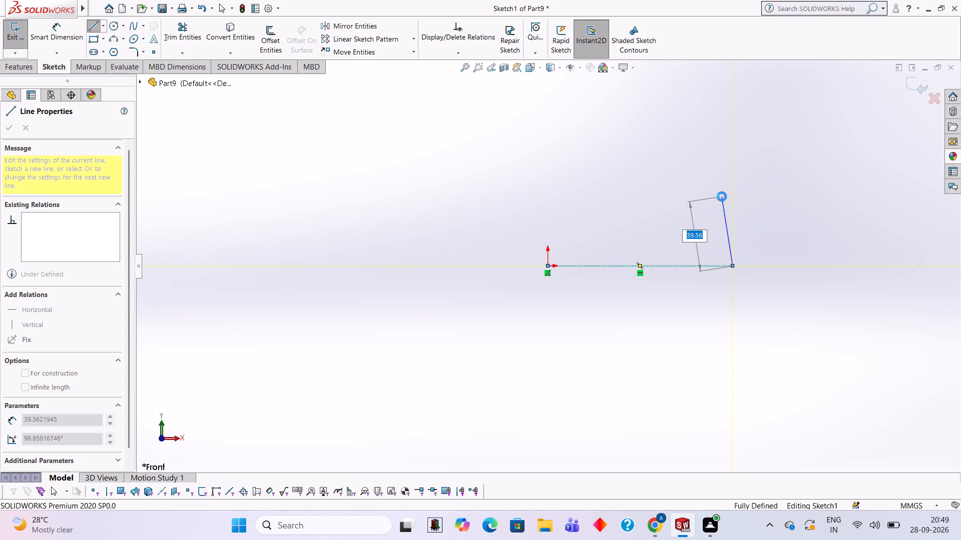
key(Escape)
Draw a 64 mm diameter circle centred on the origin.
scroll(788, 227, down, 1)
scroll(792, 226, up, 1)
scroll(792, 232, down, 2)
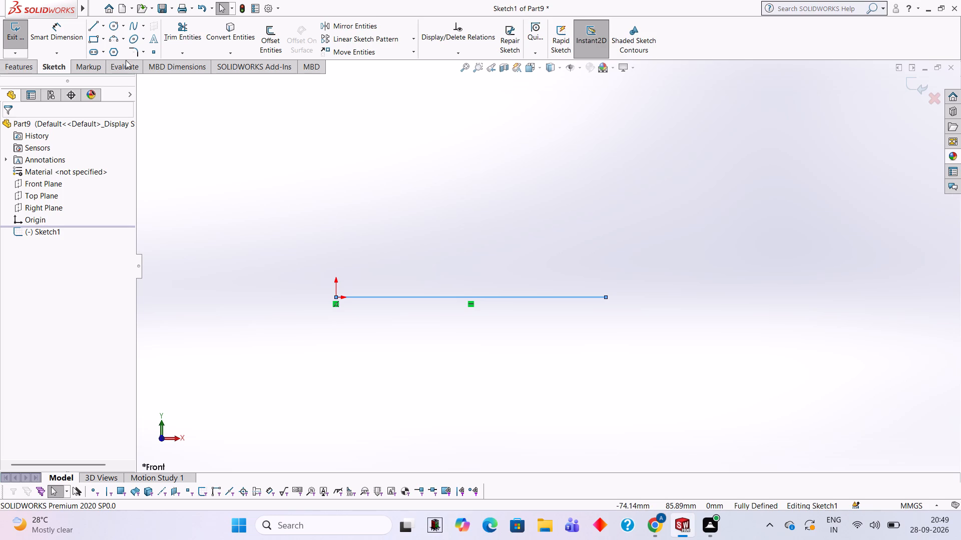
click(112, 24)
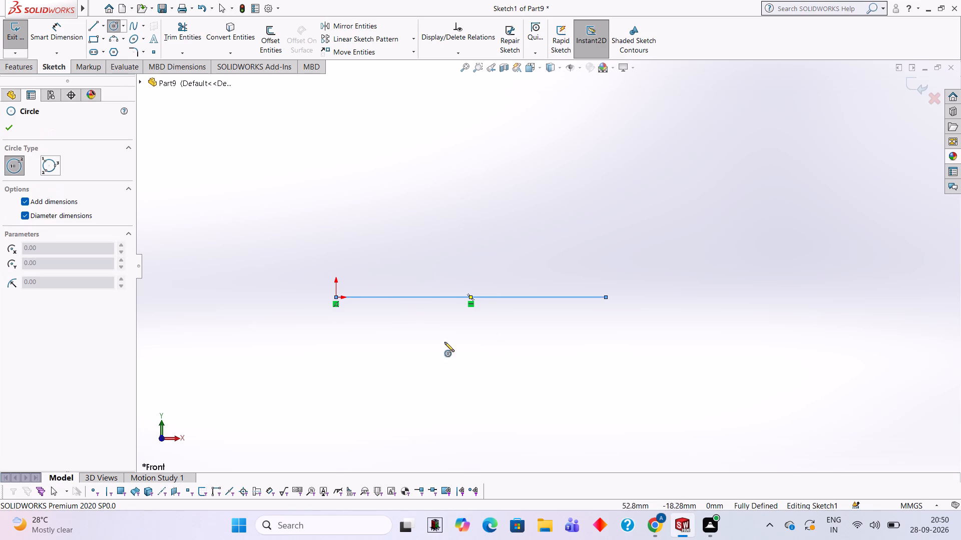
click(335, 296)
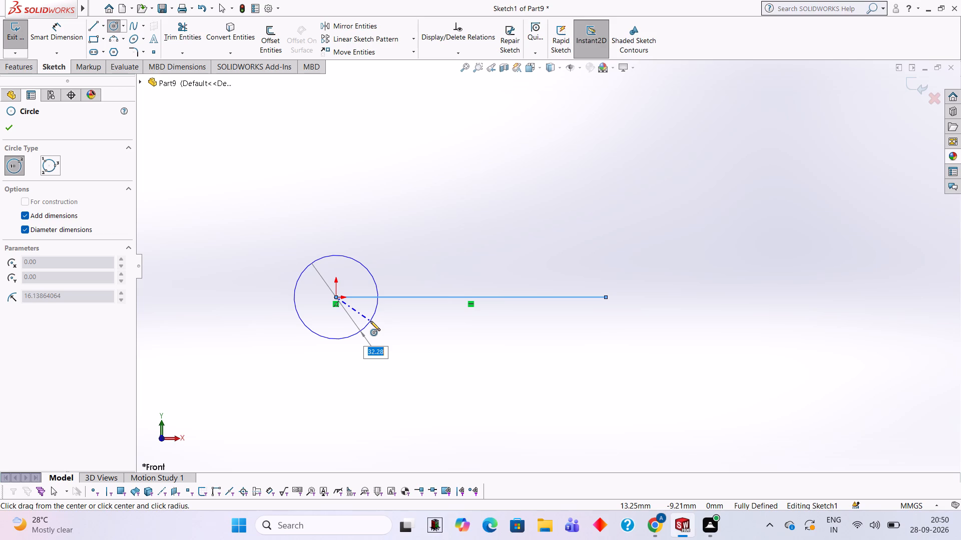
text(64)
key(Return)
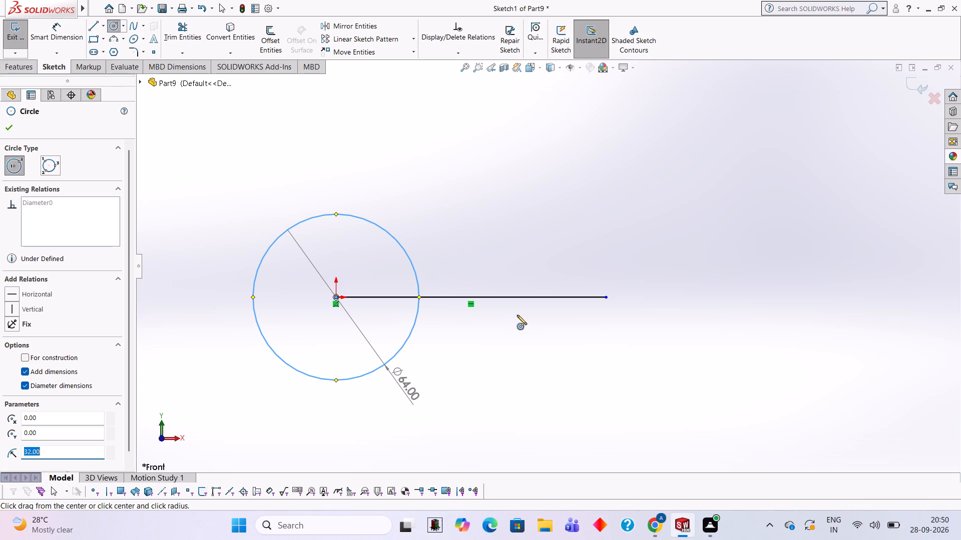
Draw a 52 mm diameter circle centred on the far end of the 104 mm line.
click(606, 295)
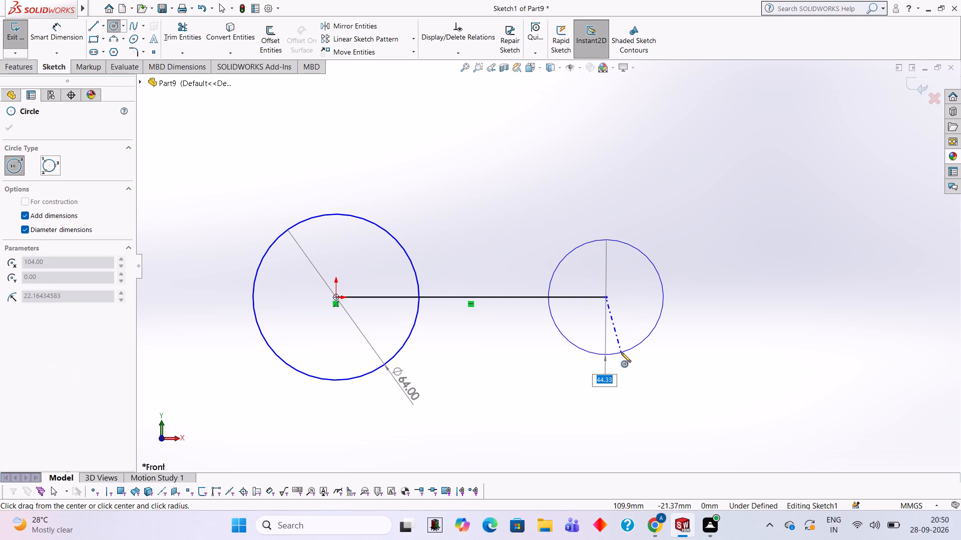
text(52)
key(Return)
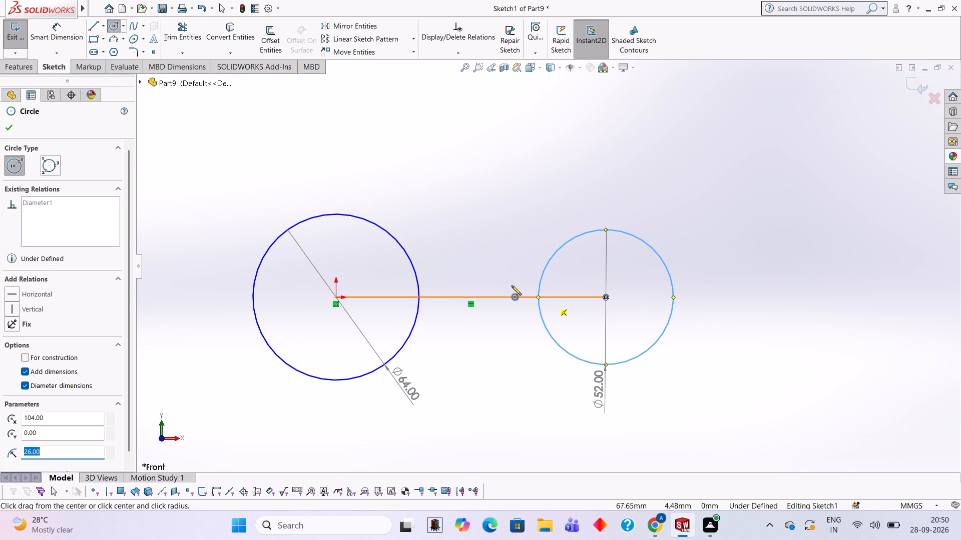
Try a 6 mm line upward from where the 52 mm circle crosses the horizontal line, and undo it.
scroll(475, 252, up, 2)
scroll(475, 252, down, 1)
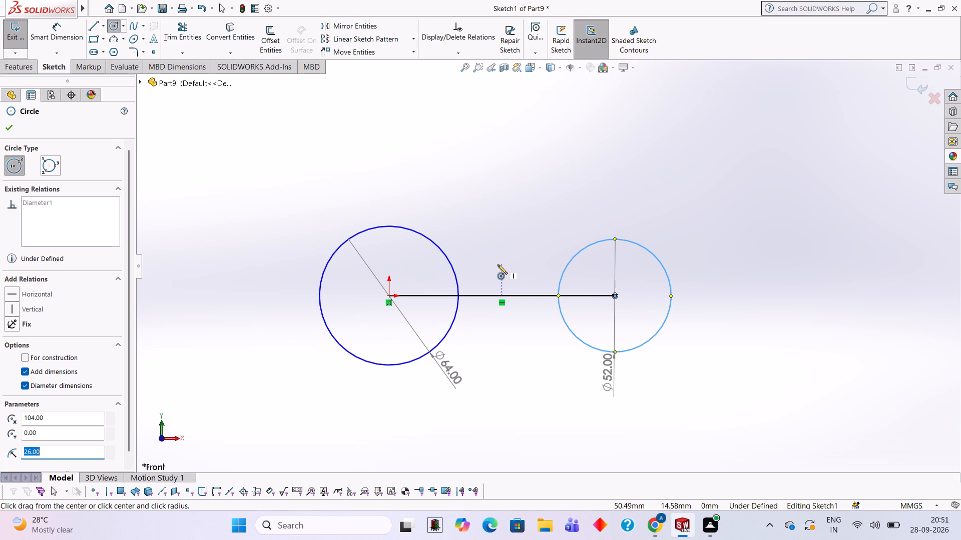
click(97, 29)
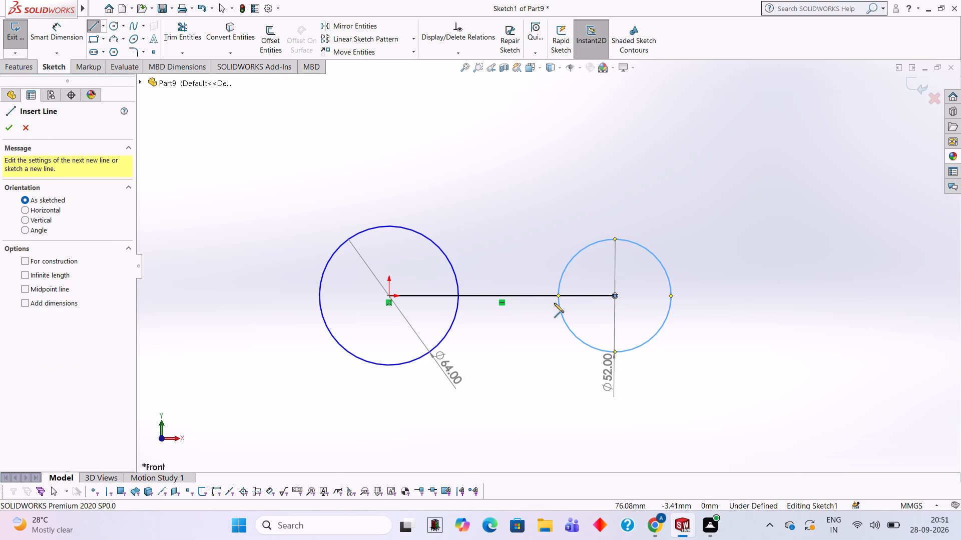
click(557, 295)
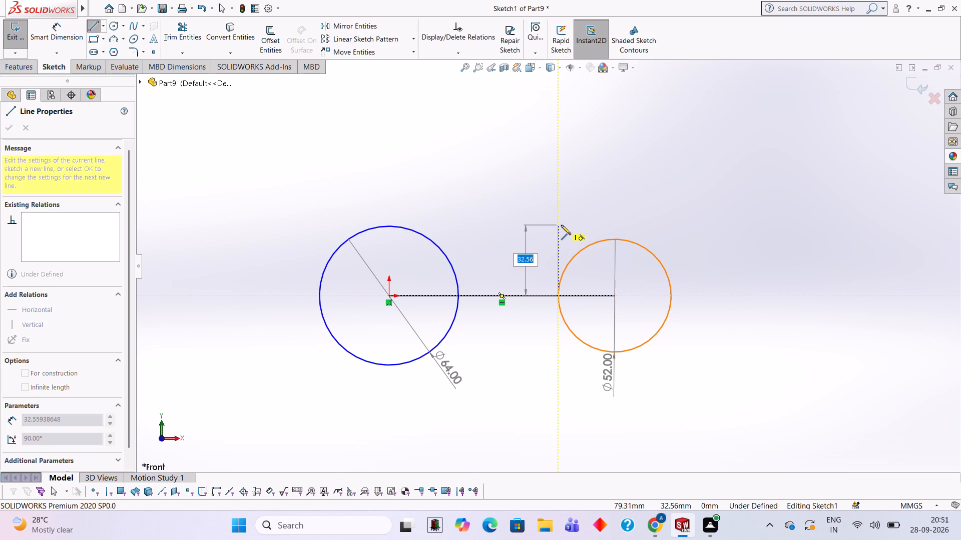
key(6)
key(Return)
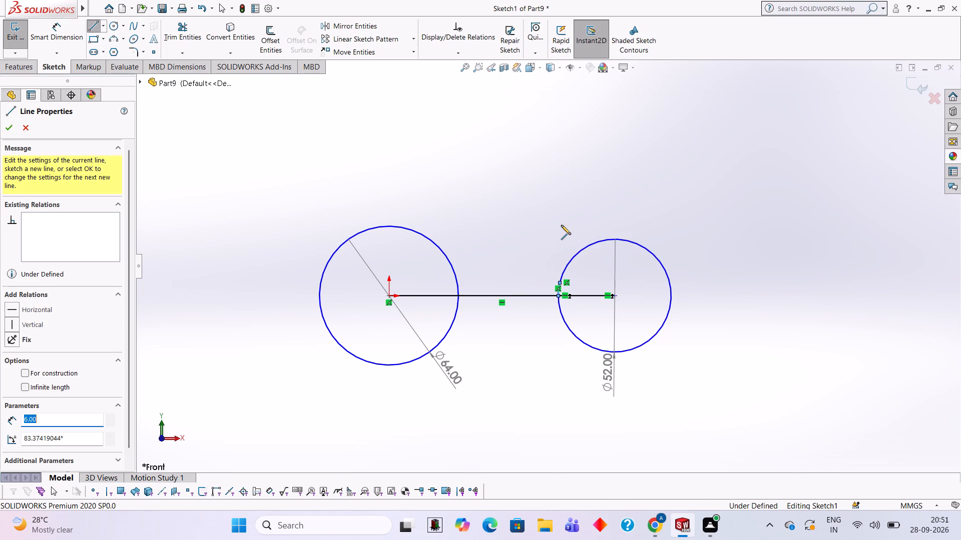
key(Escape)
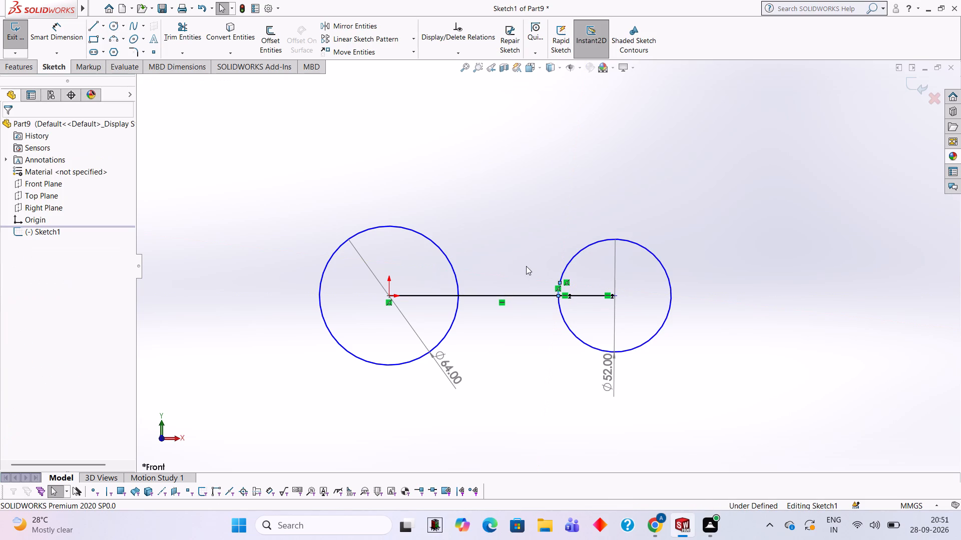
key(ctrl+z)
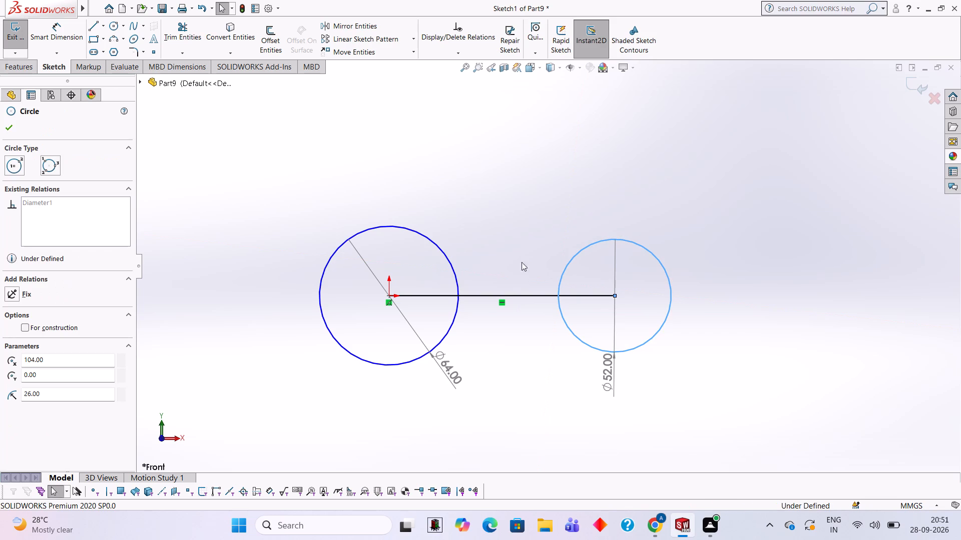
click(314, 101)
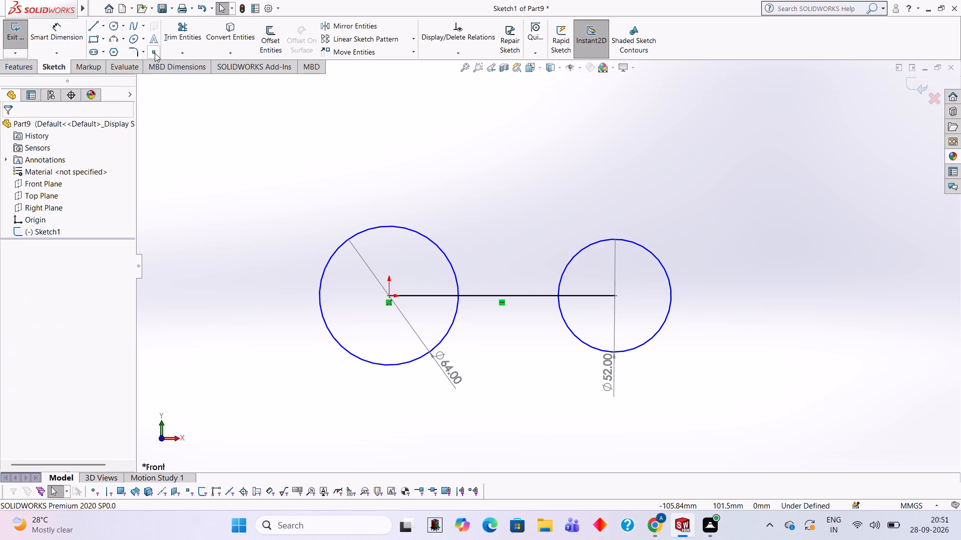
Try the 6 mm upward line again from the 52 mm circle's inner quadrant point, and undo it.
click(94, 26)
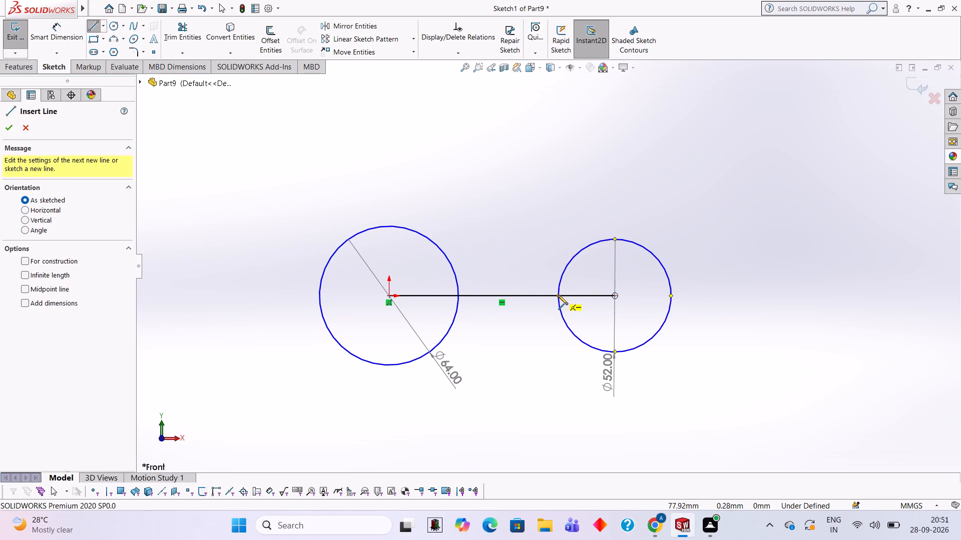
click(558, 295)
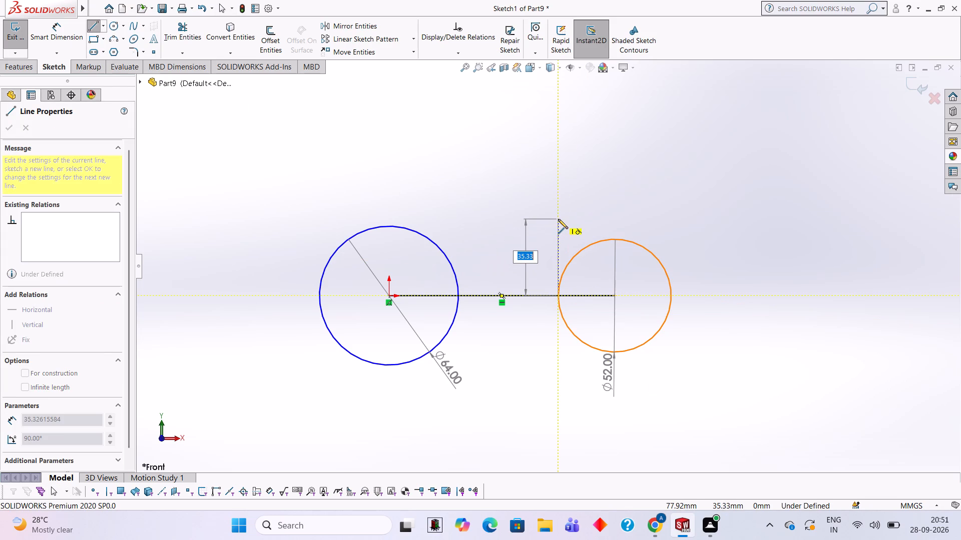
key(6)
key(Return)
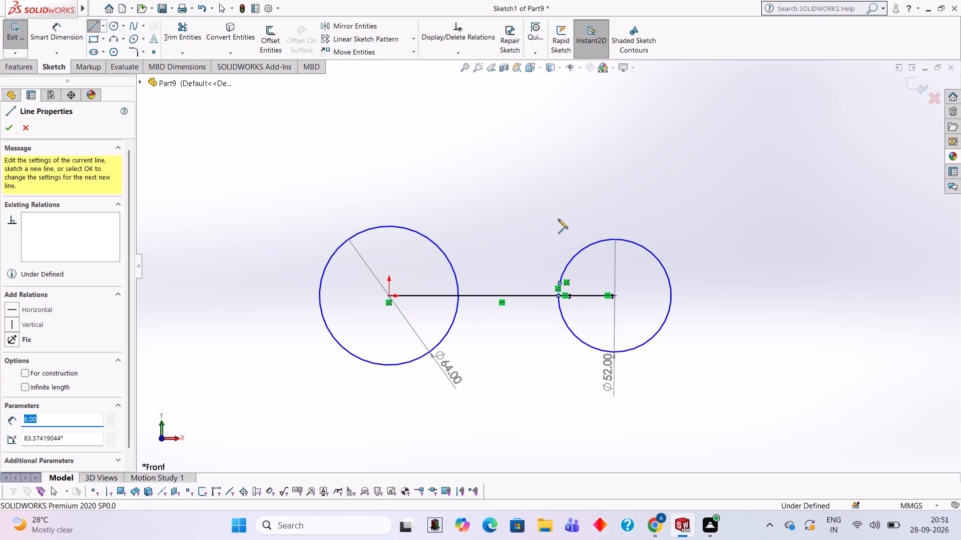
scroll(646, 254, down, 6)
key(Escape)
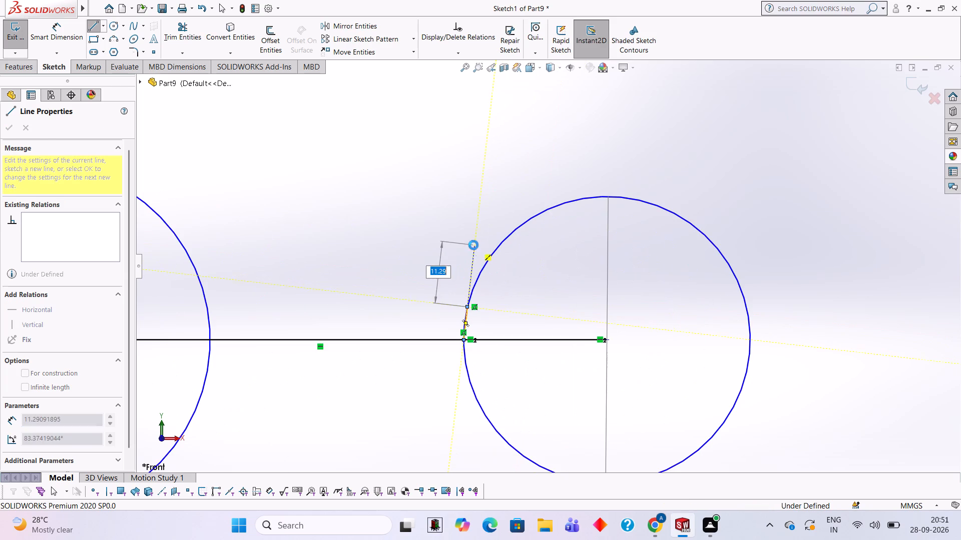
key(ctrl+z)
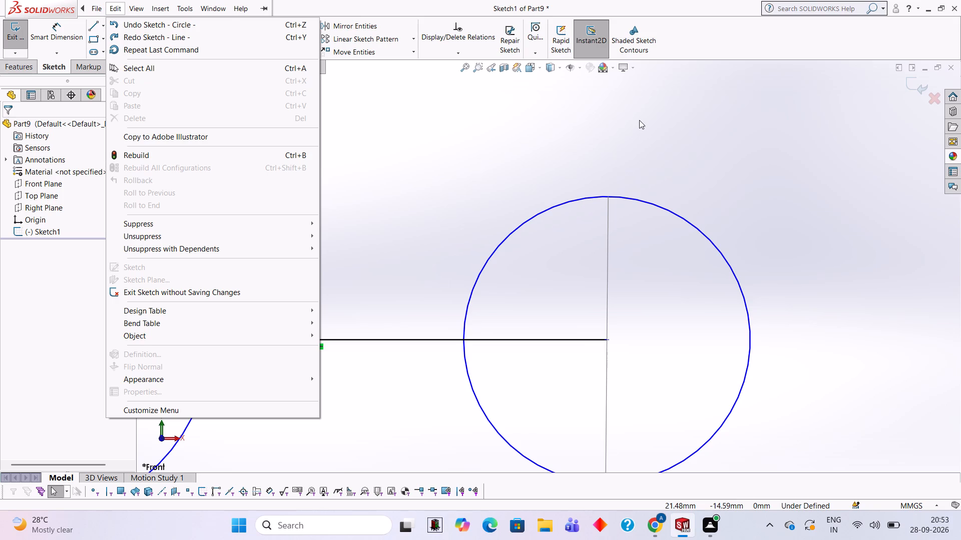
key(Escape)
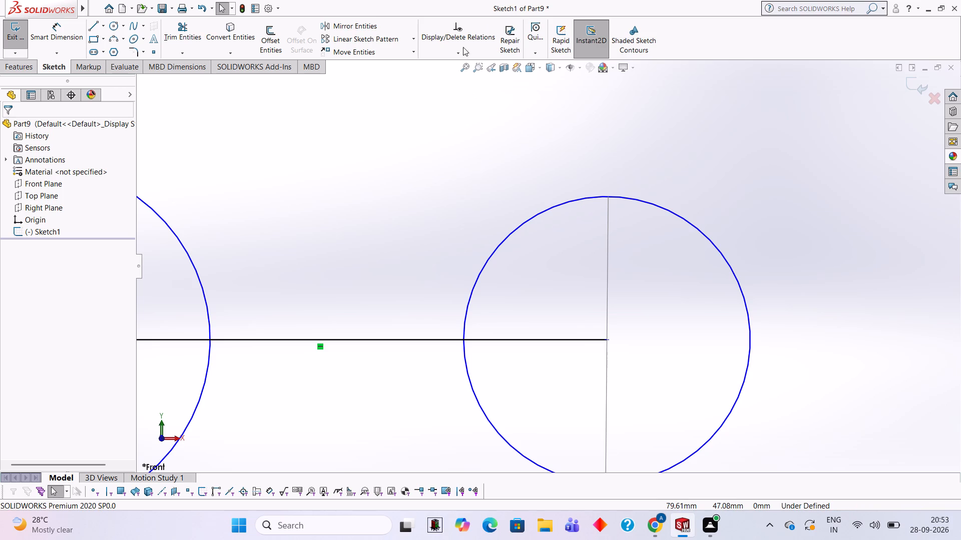
Draw a 6 mm vertical line up from the 104 mm line's midpoint, and a 12 mm line straight down from its upper end.
scroll(385, 166, up, 6)
scroll(418, 223, down, 1)
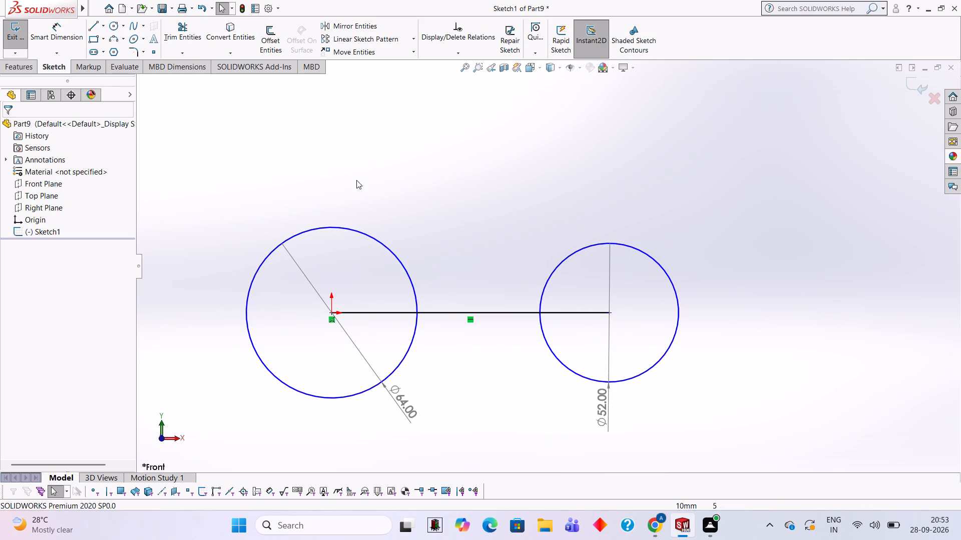
click(94, 27)
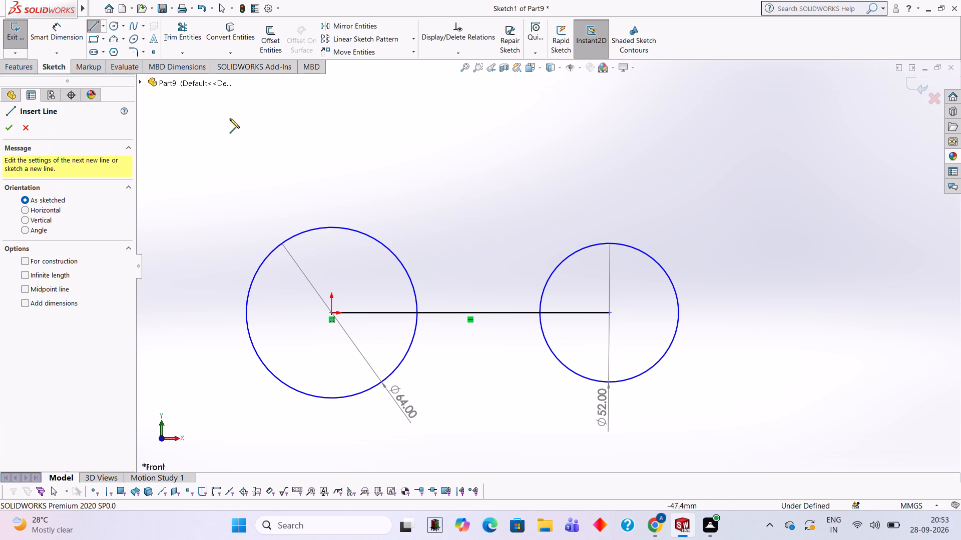
click(467, 312)
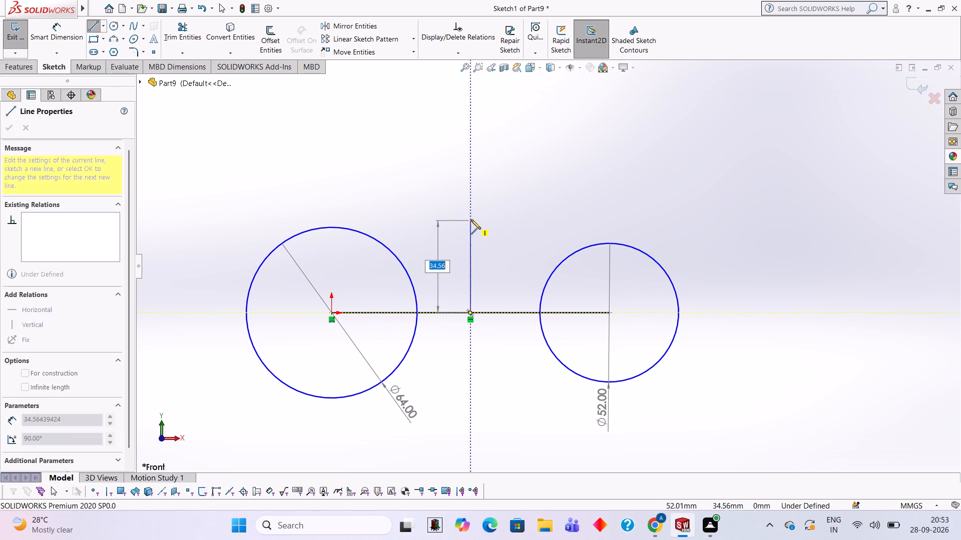
key(6)
key(Return)
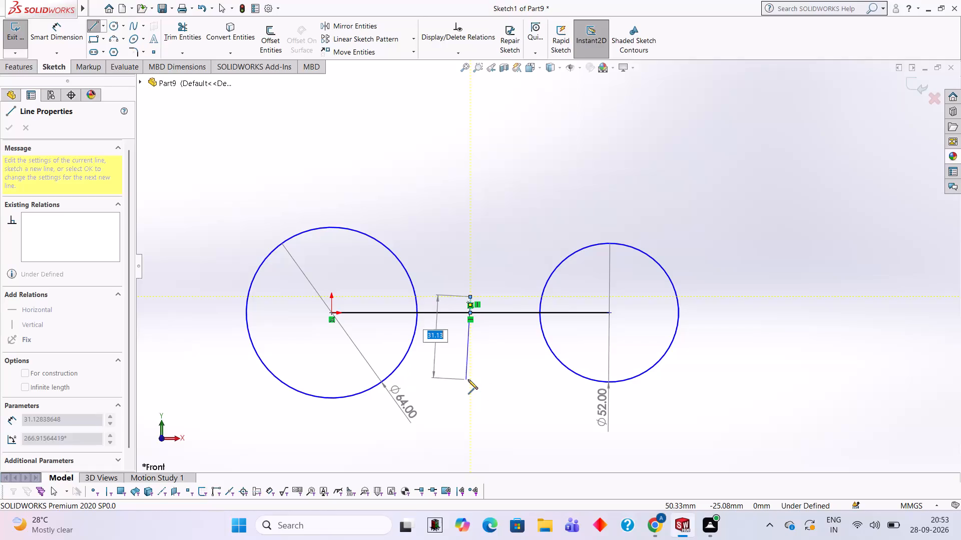
text(12)
key(Return)
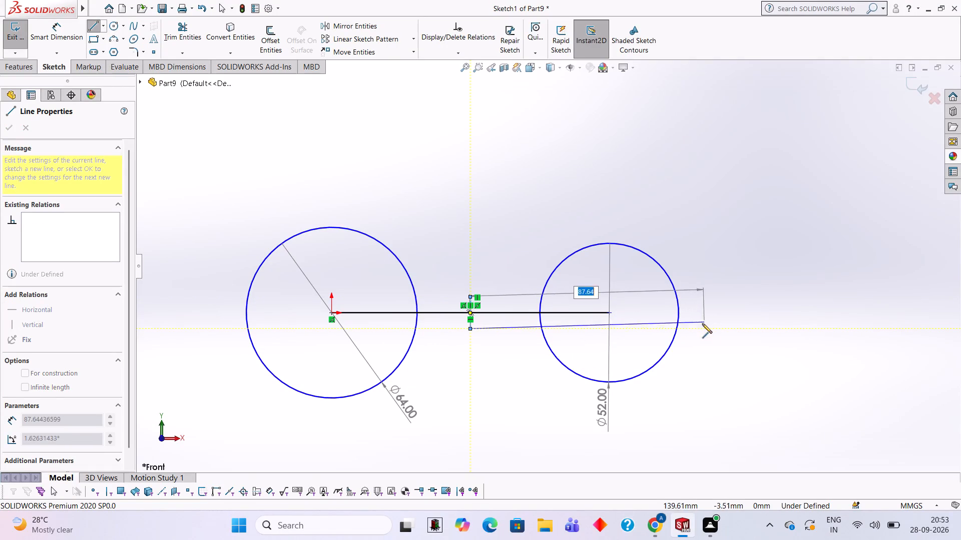
Draw a horizontal line about 143 mm long from the 12 mm line's lower end, passing beyond the 52 mm circle.
click(850, 326)
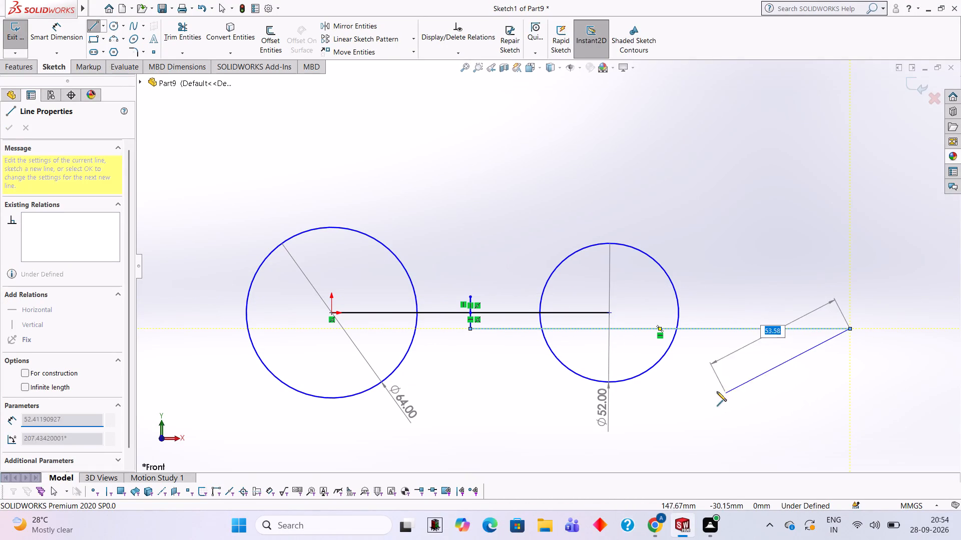
key(Escape)
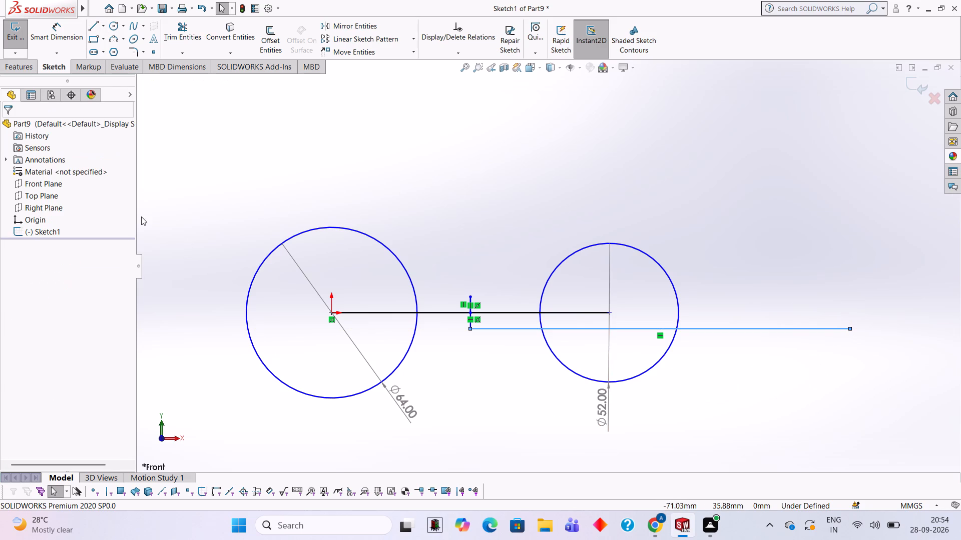
Draw a horizontal line about 117 mm long from the 12 mm vertical line's upper end, passing beyond the 52 mm circle.
click(98, 21)
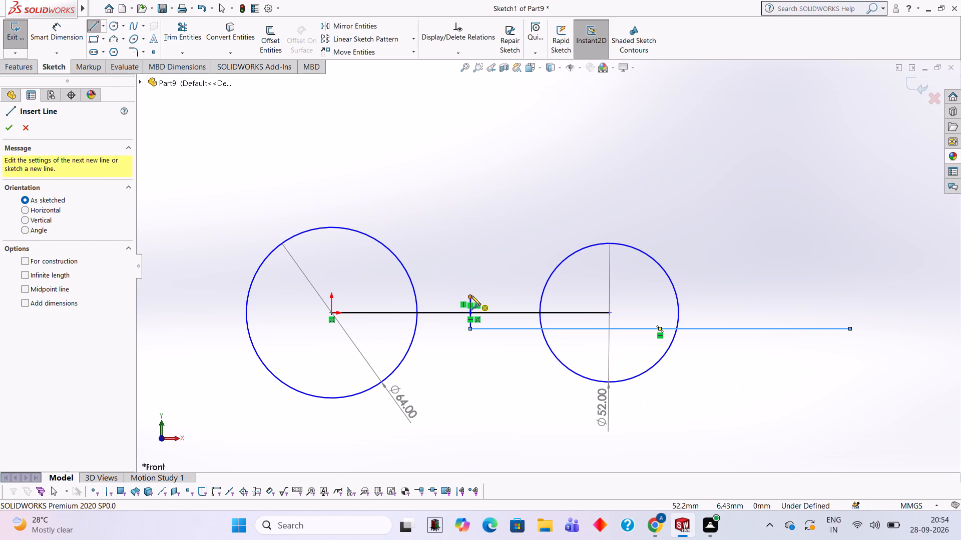
click(469, 295)
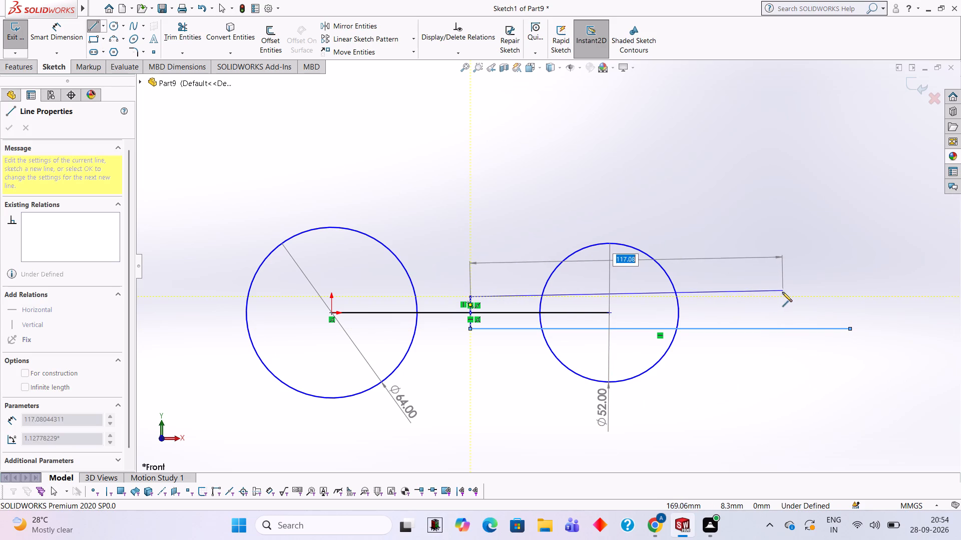
click(783, 298)
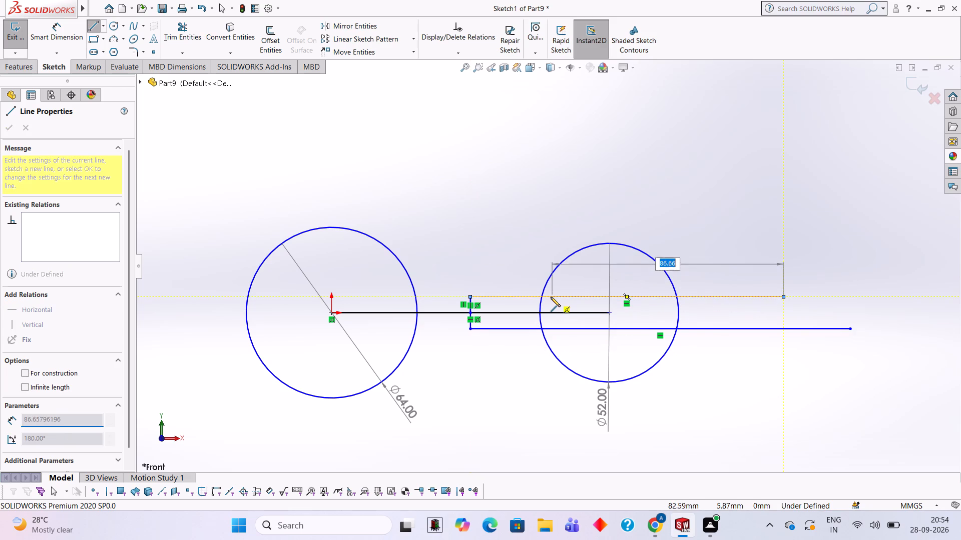
key(Escape)
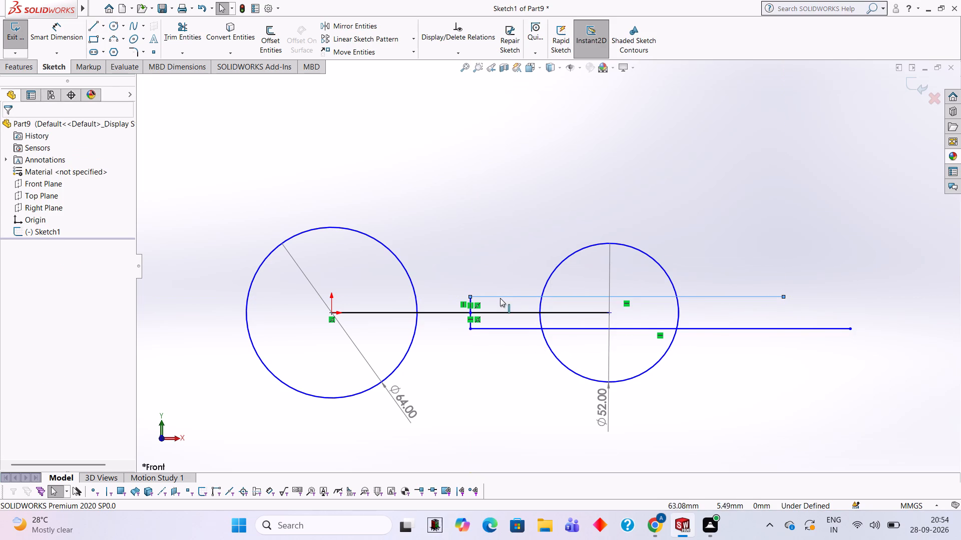
Draw three lines from the 12 mm line's upper end: about 27 mm into the 64 mm circle, vertically down, and back to its lower end.
click(96, 31)
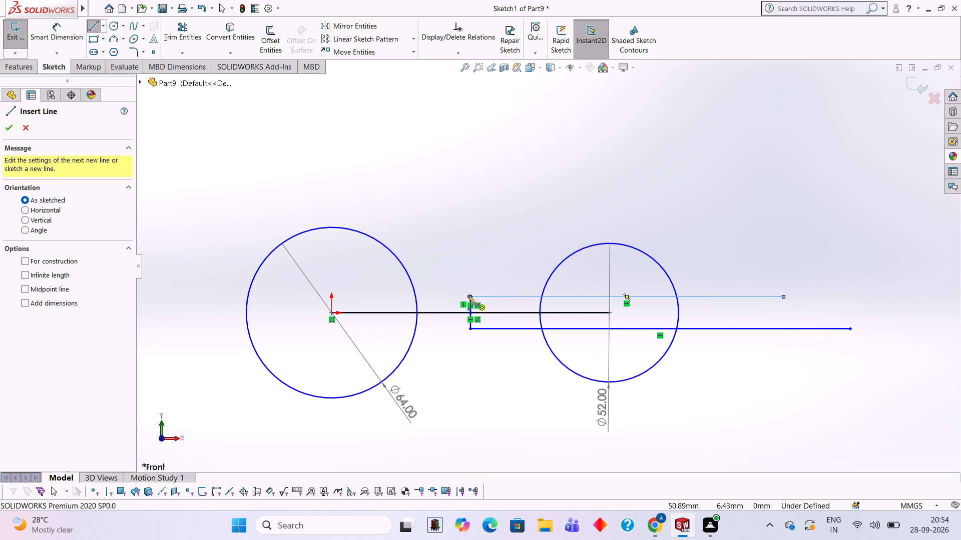
click(469, 295)
click(399, 298)
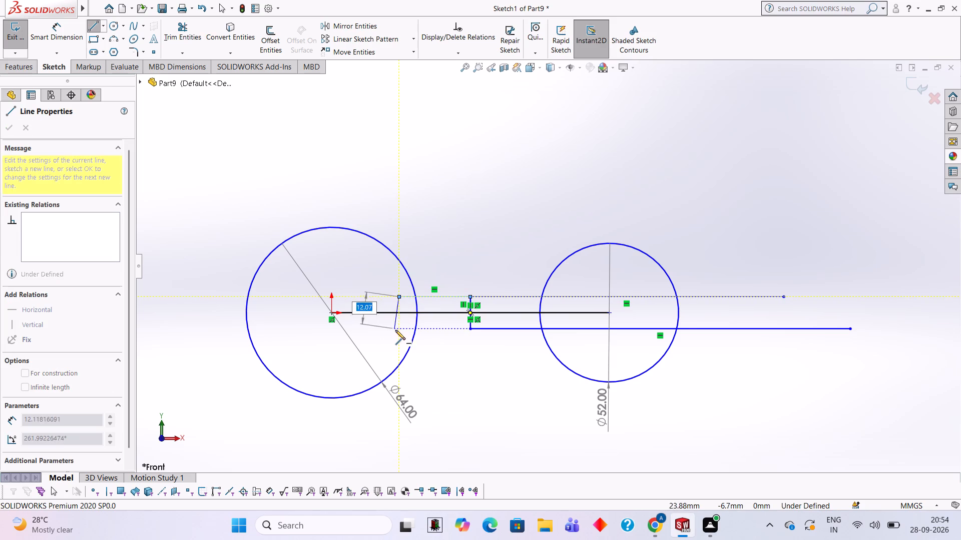
click(398, 329)
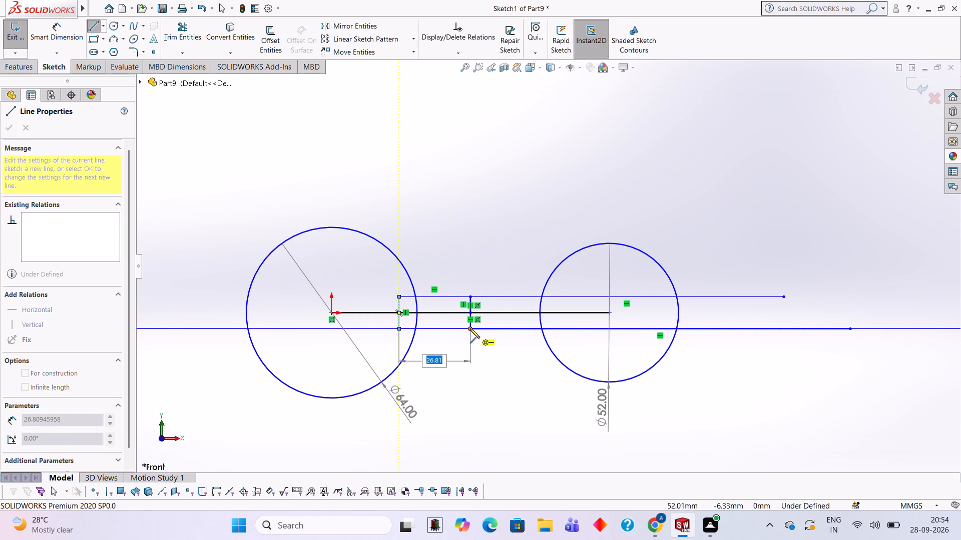
click(470, 328)
key(Escape)
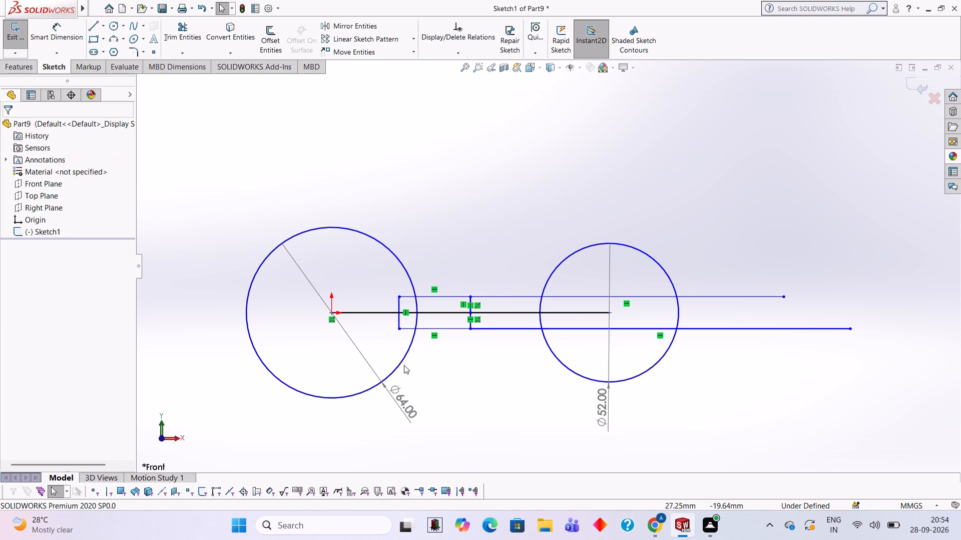
Trim the 52 mm circle's arc between the two horizontal lines, and both lines' portions inside and beyond that circle.
click(180, 37)
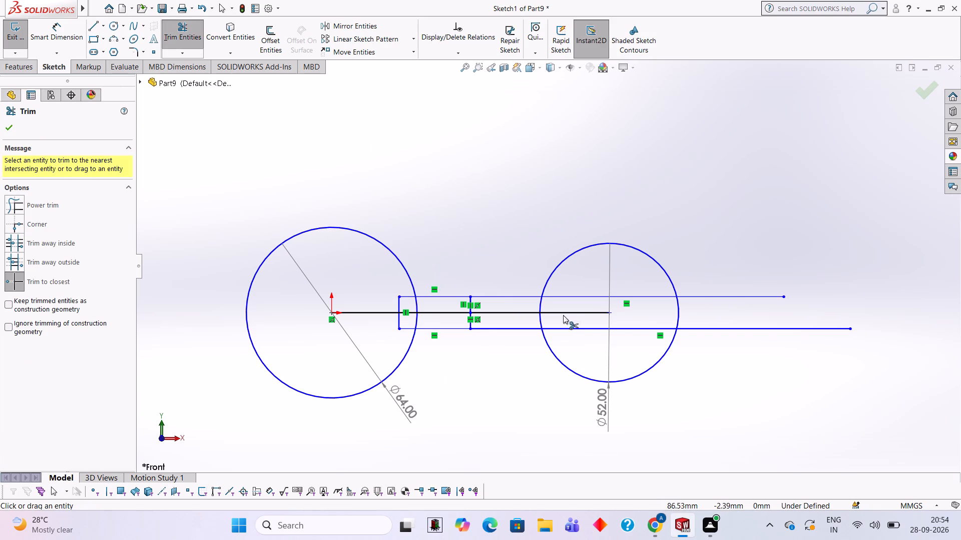
click(541, 300)
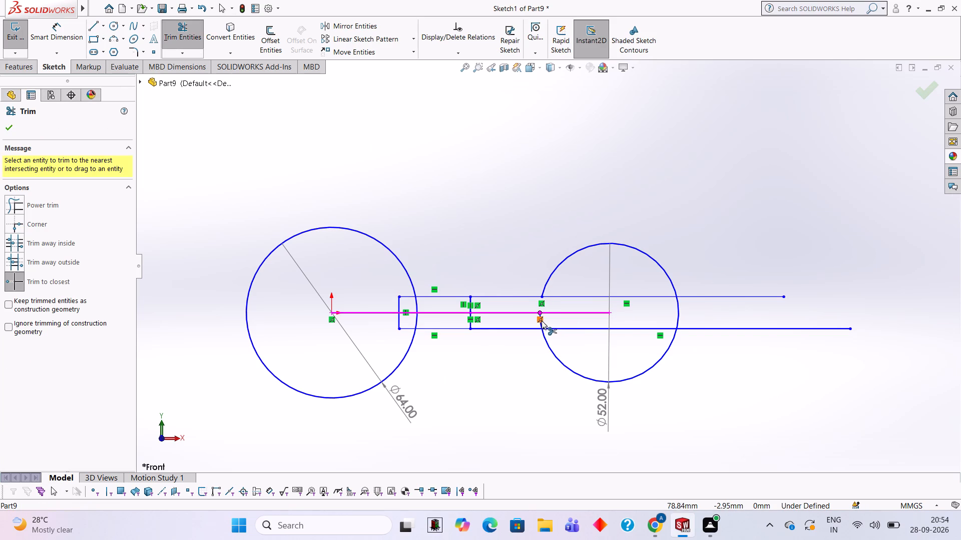
click(540, 324)
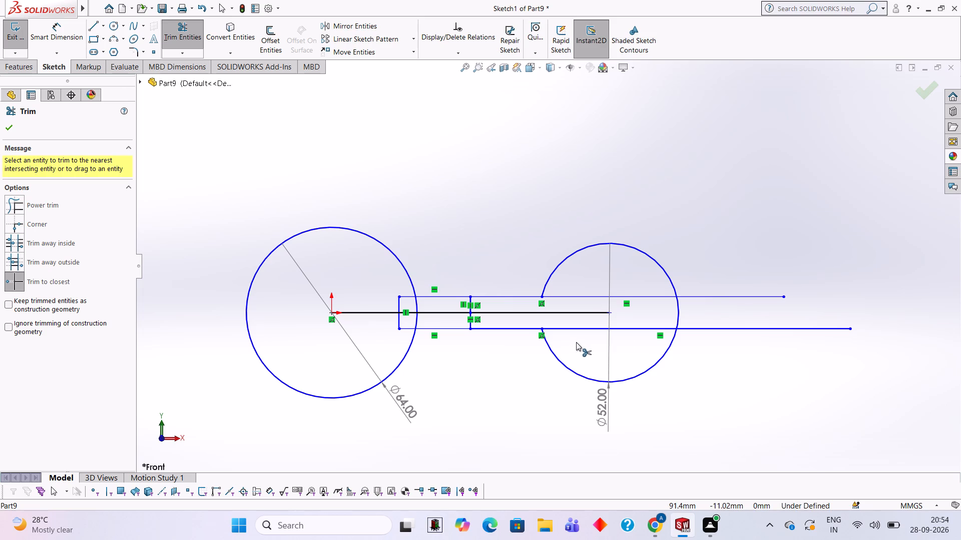
click(649, 296)
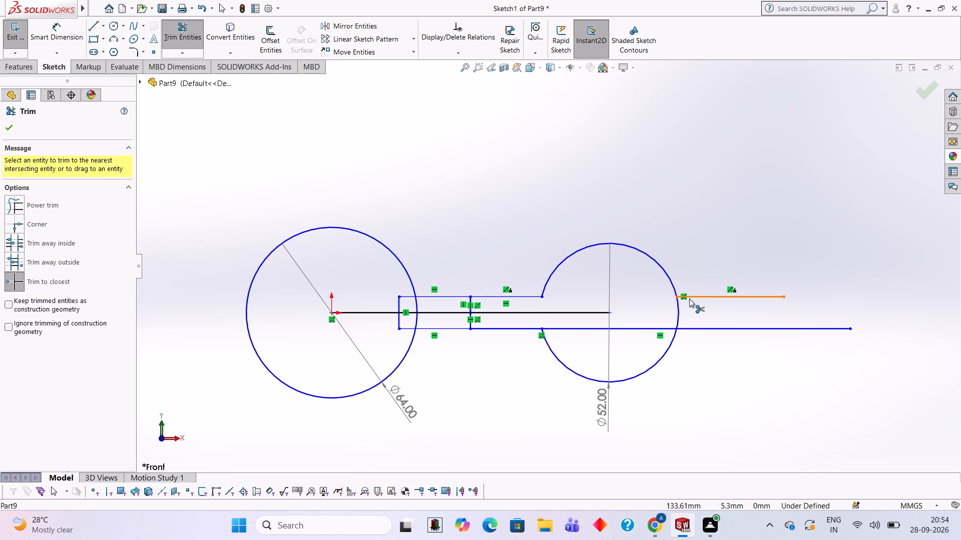
click(699, 297)
click(710, 327)
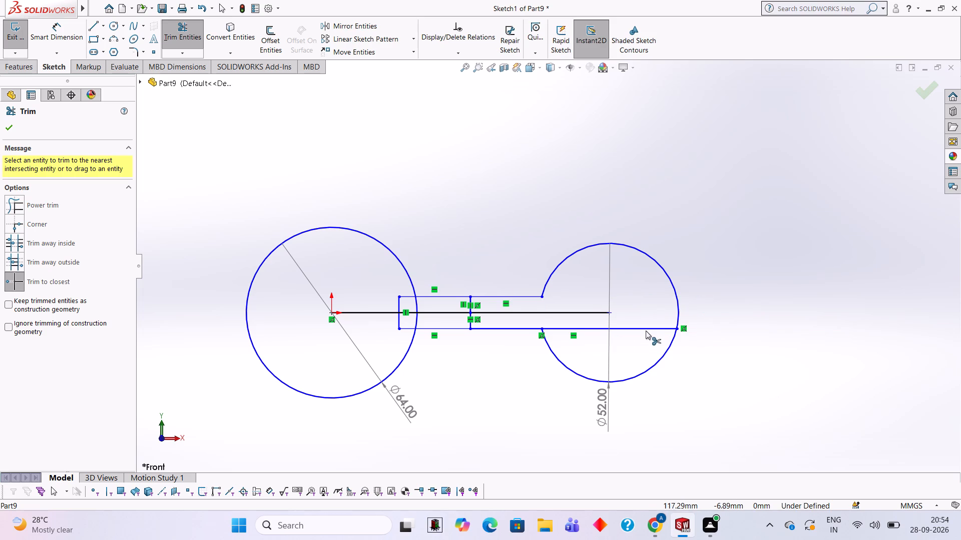
click(646, 330)
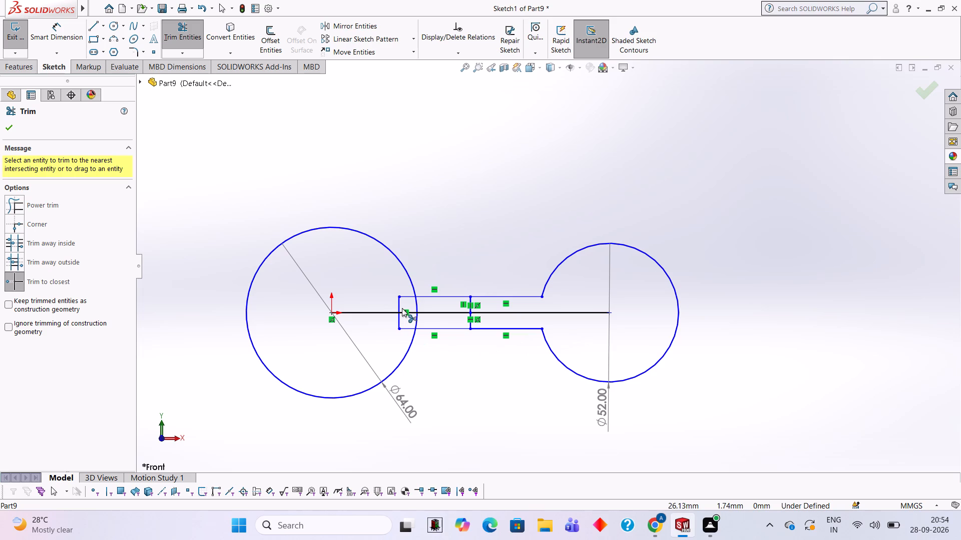
Trim away the vertical line and both horizontal line ends lying inside the 64 mm circle.
click(398, 304)
click(402, 296)
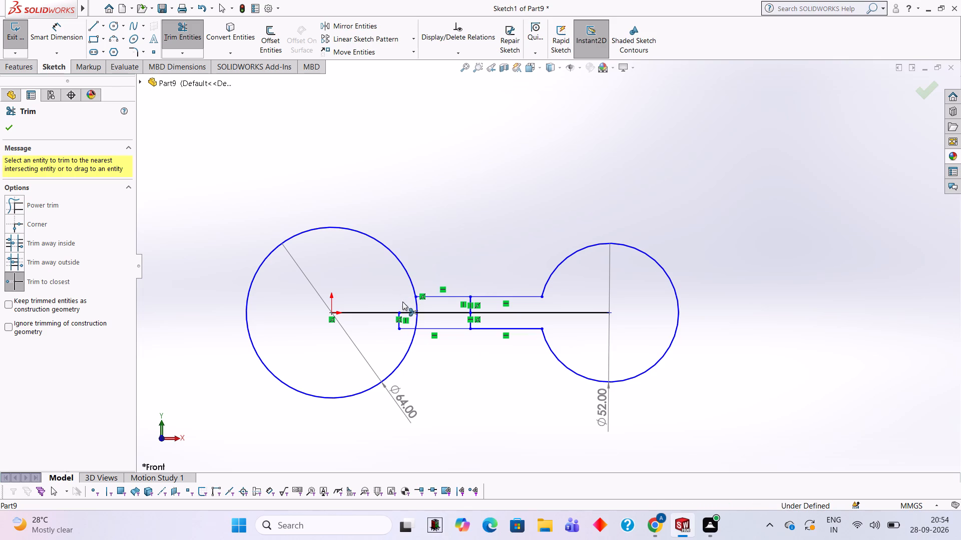
click(410, 329)
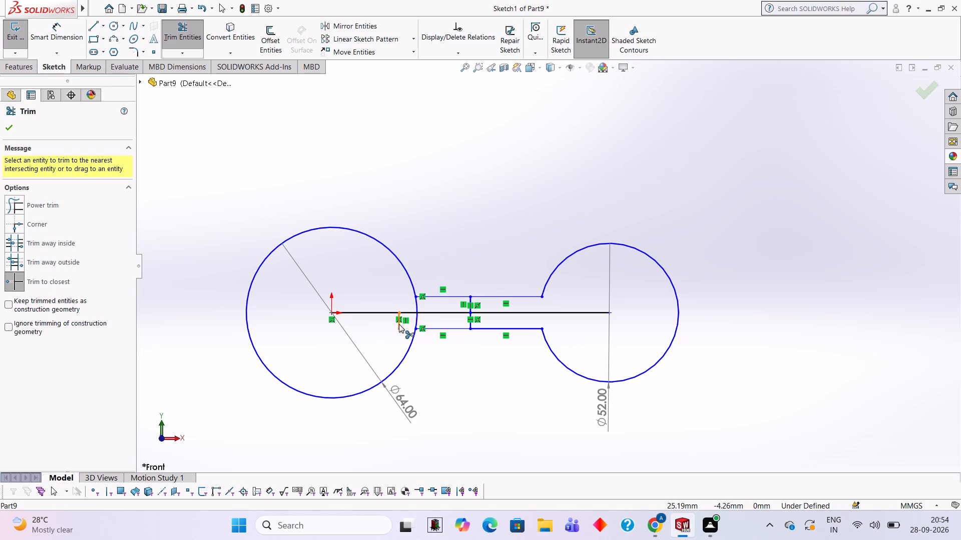
click(399, 324)
Trim away the vertical lines midway between the circles and the 64 mm circle's arc between the two horizontal lines.
scroll(470, 315, down, 5)
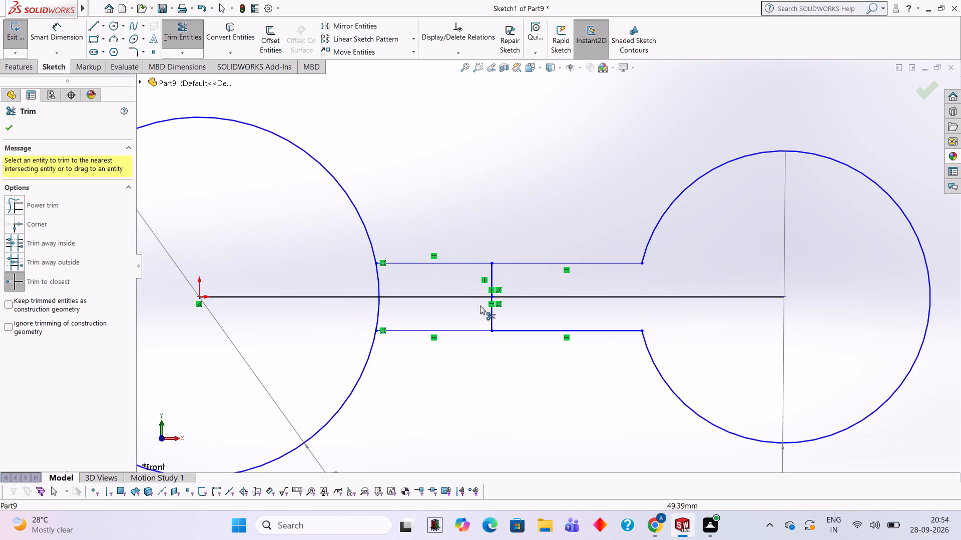
click(491, 318)
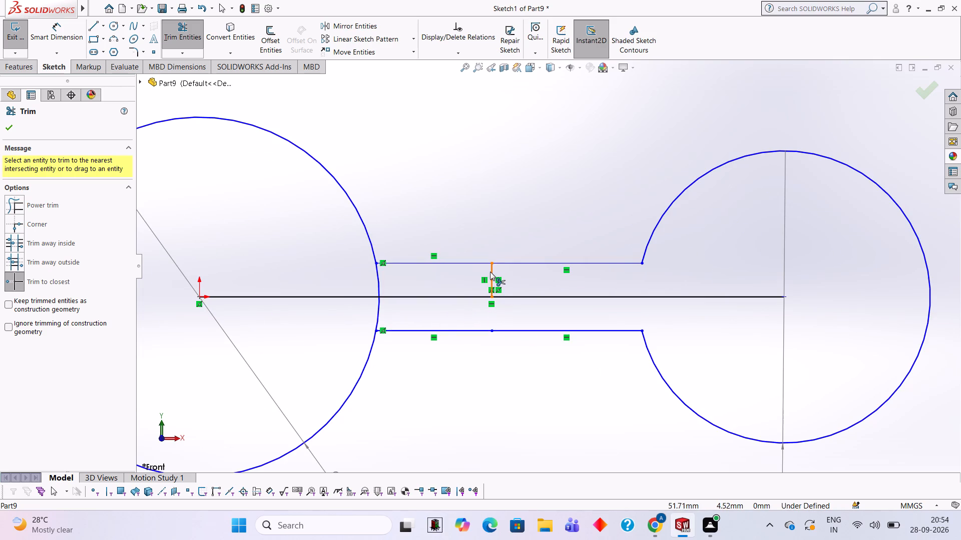
click(490, 271)
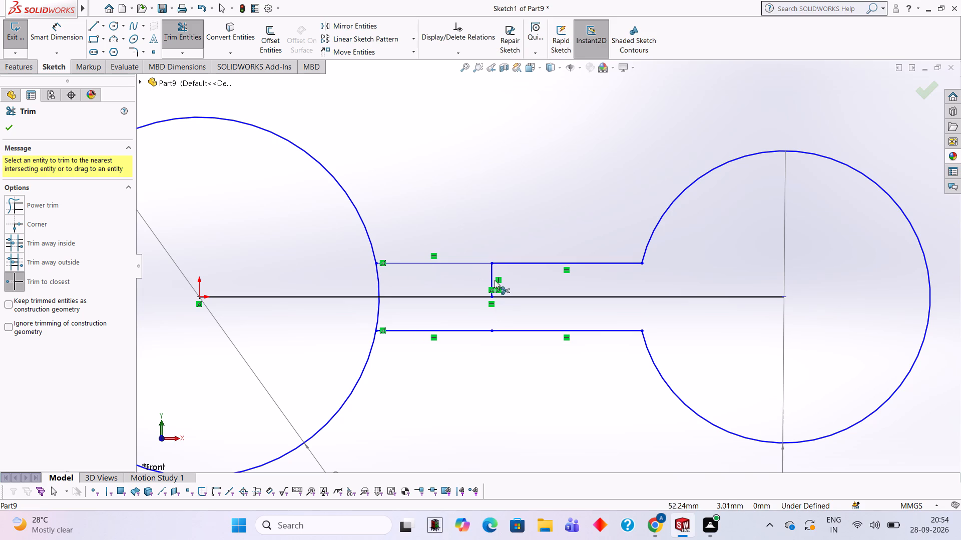
click(492, 274)
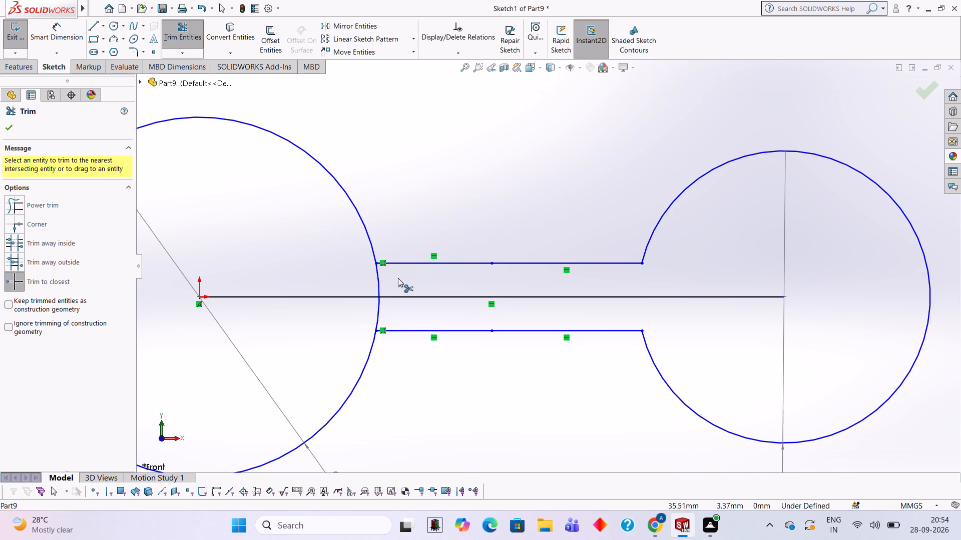
click(378, 278)
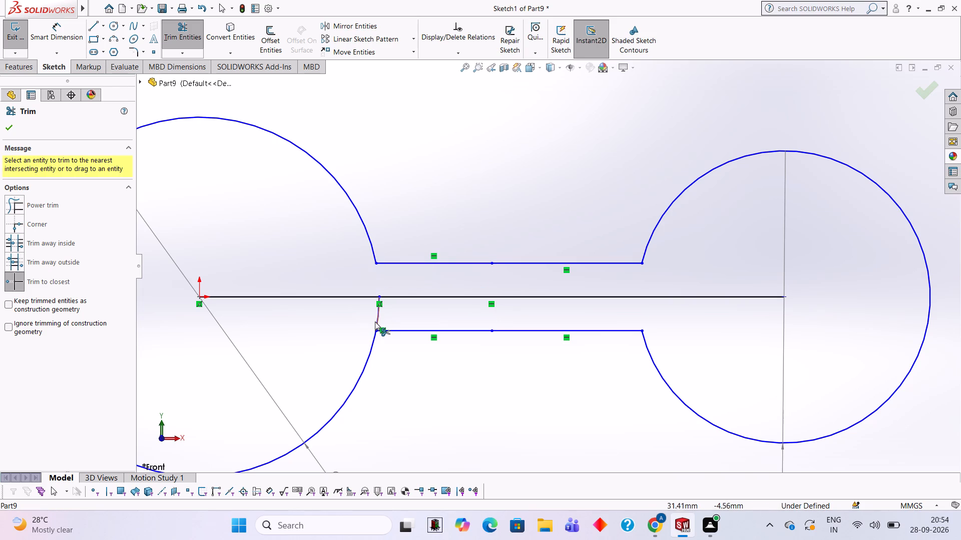
click(375, 321)
Draw a 76 mm vertical line straight down from the origin and a 3 mm horizontal line toward +X from its lower end.
scroll(390, 305, up, 3)
scroll(509, 341, up, 1)
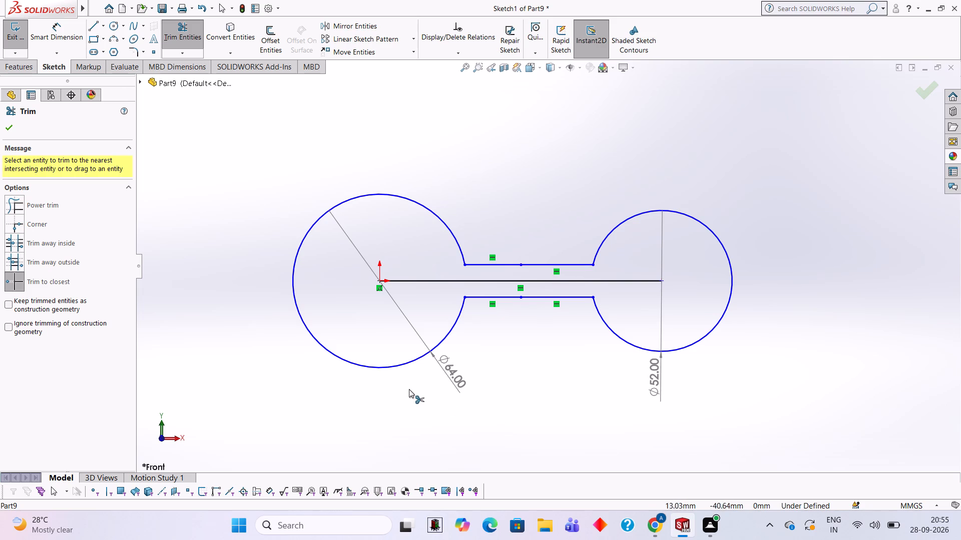
scroll(399, 387, down, 1)
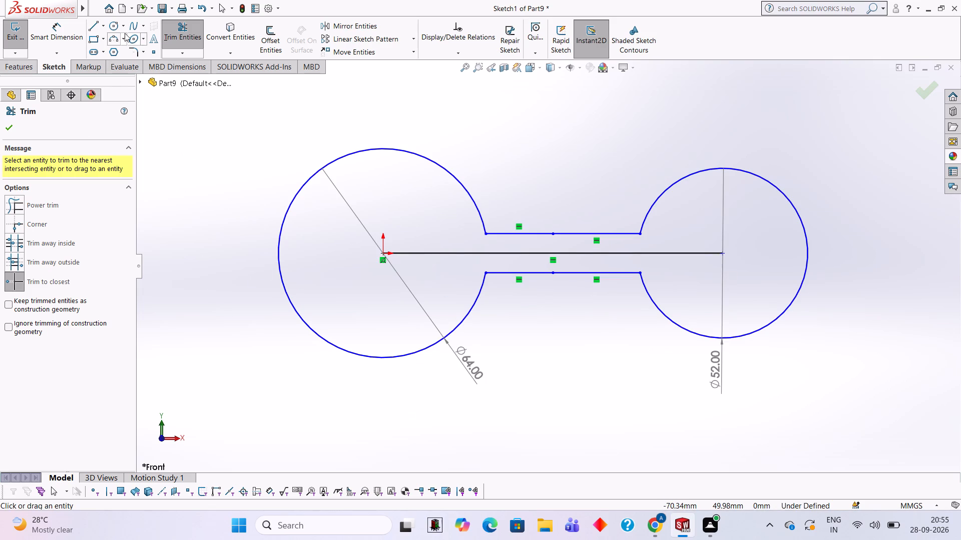
click(95, 26)
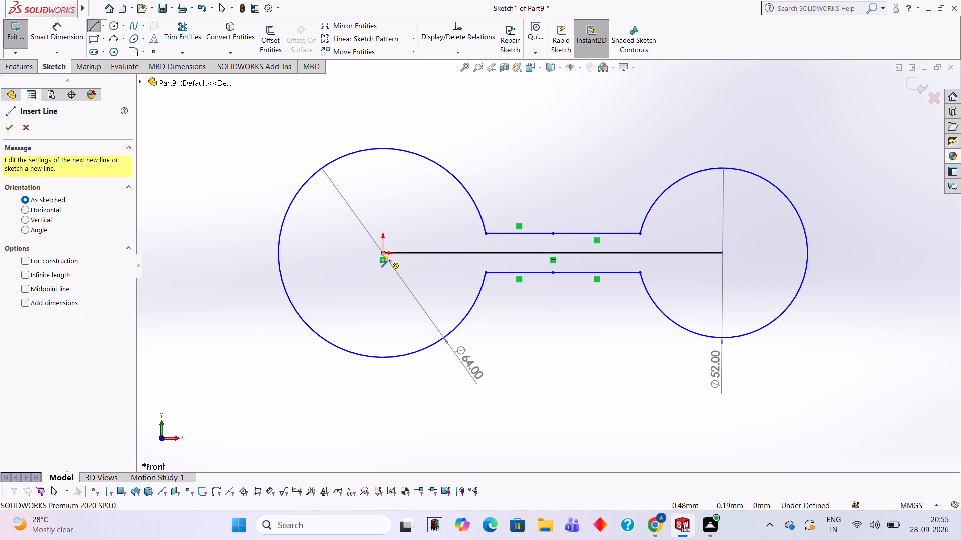
click(381, 251)
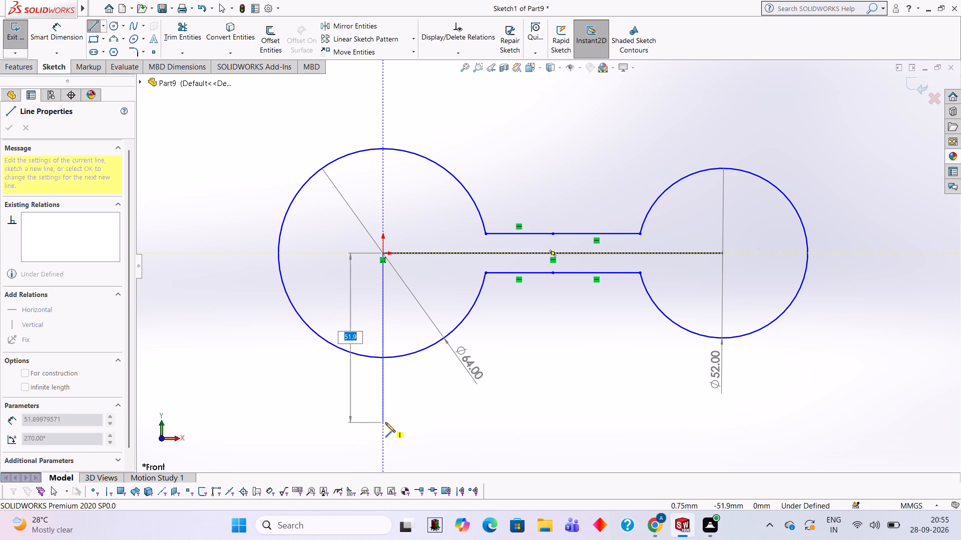
text(76)
key(Return)
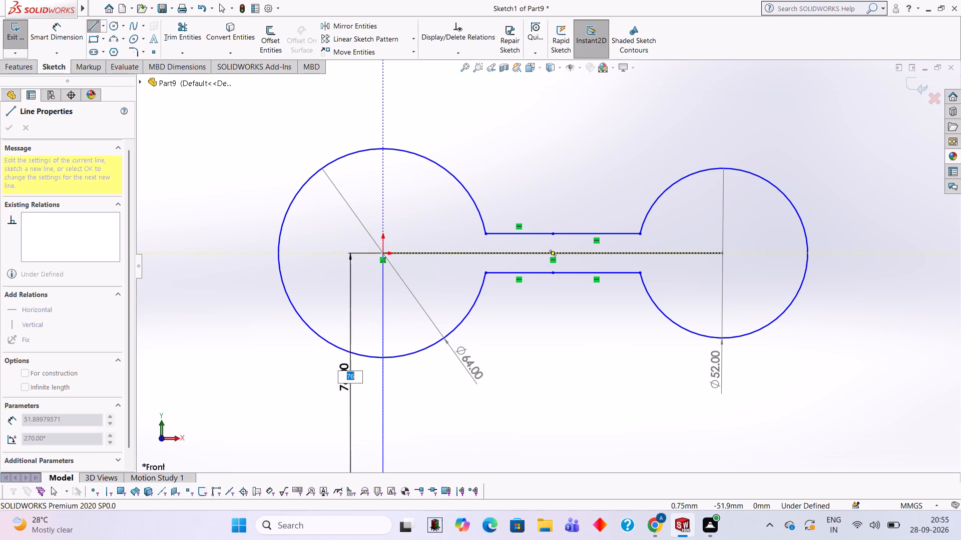
scroll(385, 422, up, 3)
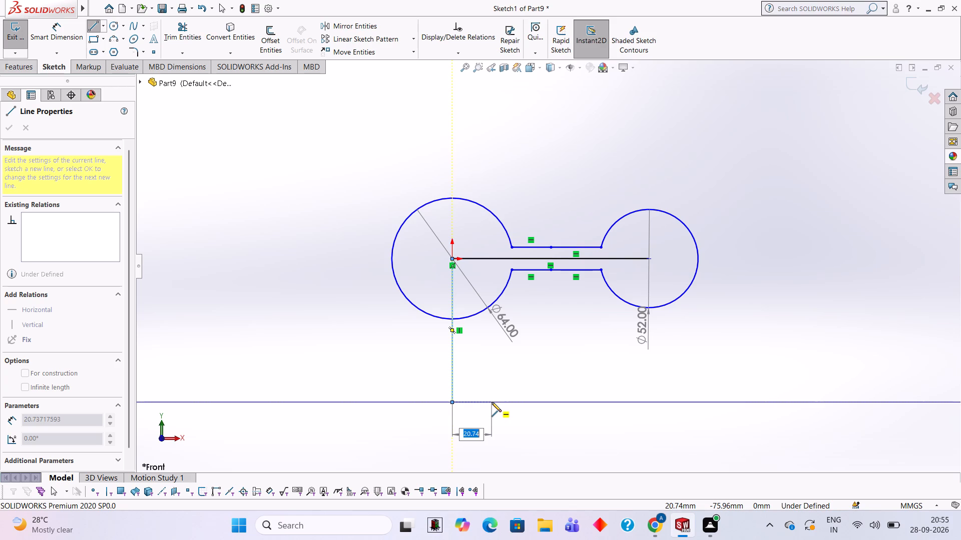
key(3)
key(Return)
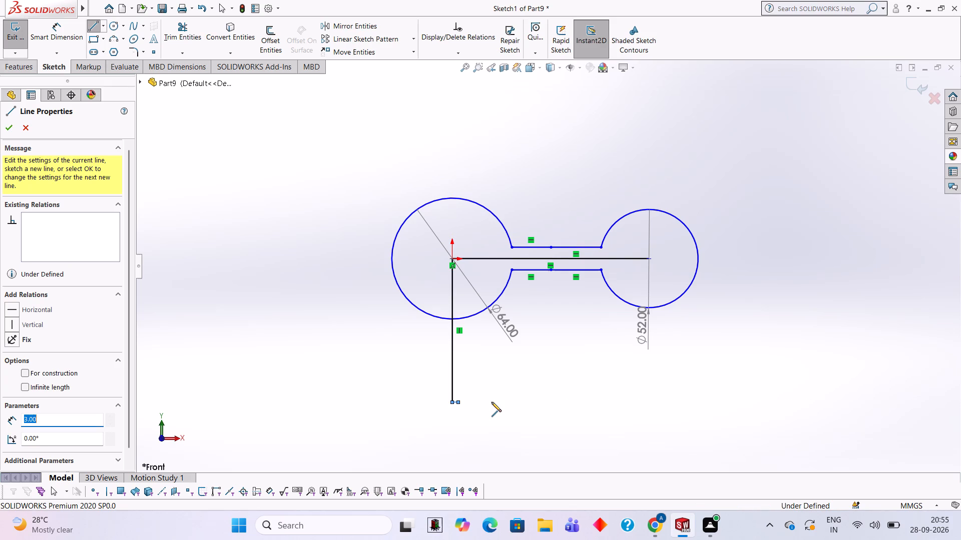
Draw a vertical line from the 3 mm line's free end up into the 64 mm circle, and trim off the part inside the circle.
scroll(459, 333, down, 3)
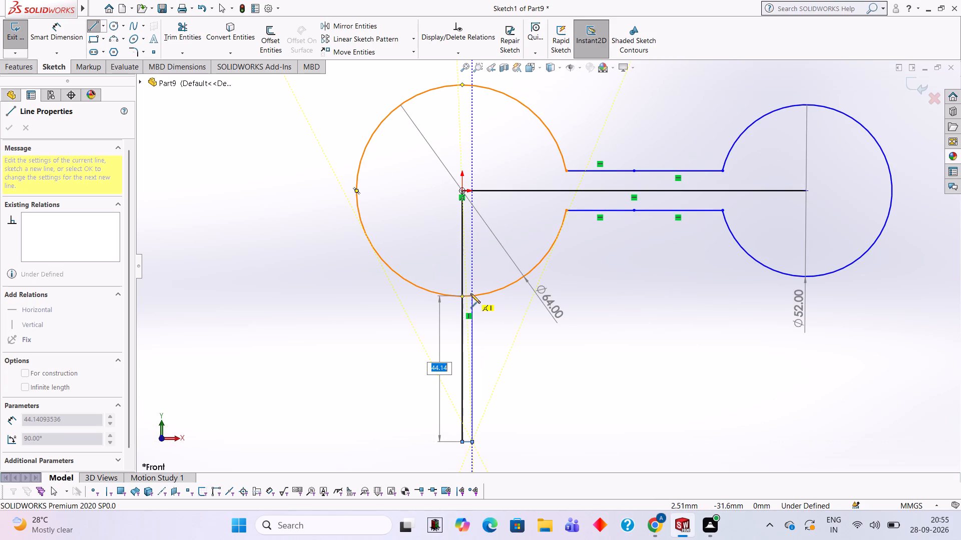
click(470, 285)
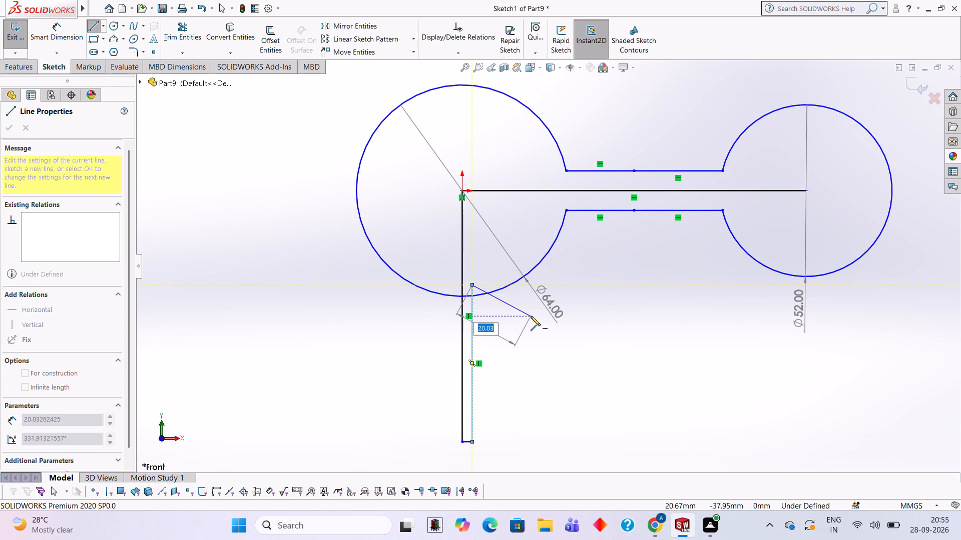
key(Escape)
click(187, 35)
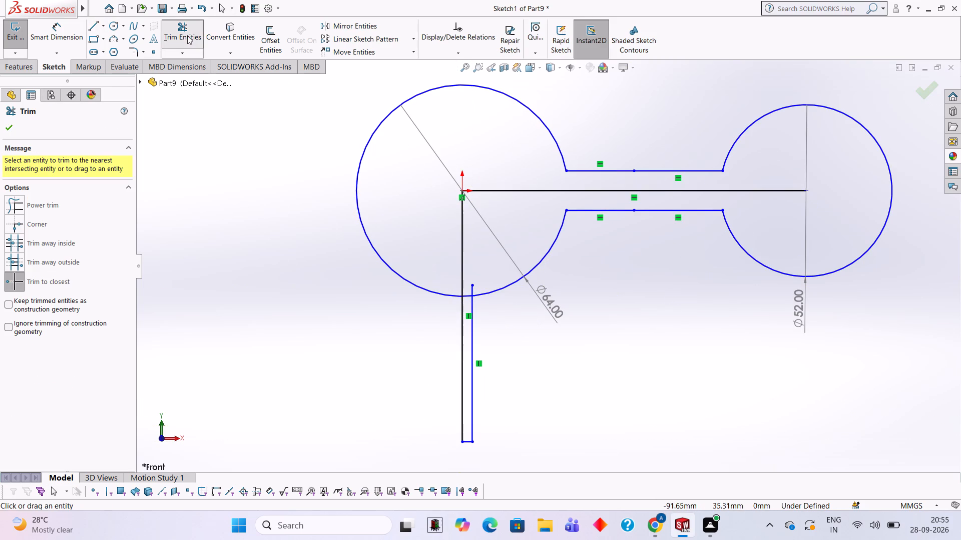
click(471, 286)
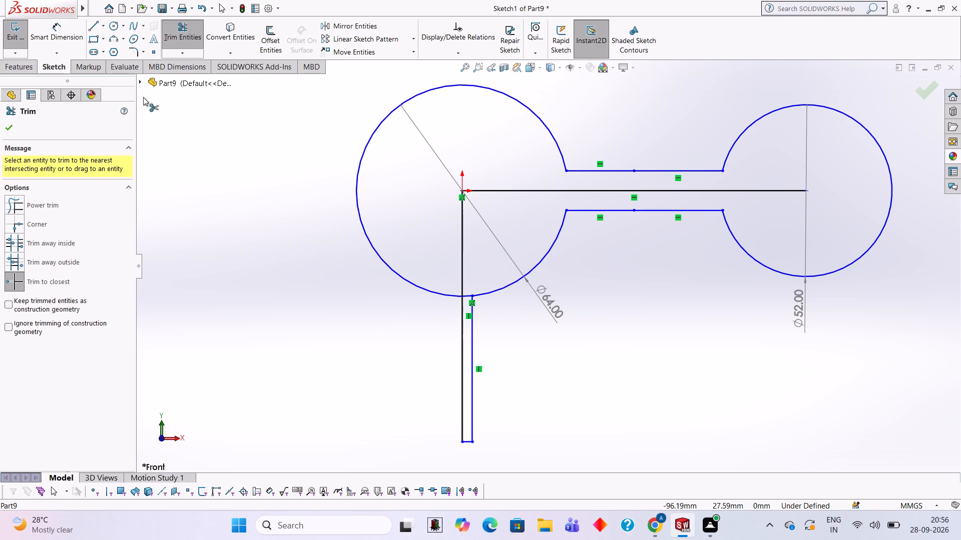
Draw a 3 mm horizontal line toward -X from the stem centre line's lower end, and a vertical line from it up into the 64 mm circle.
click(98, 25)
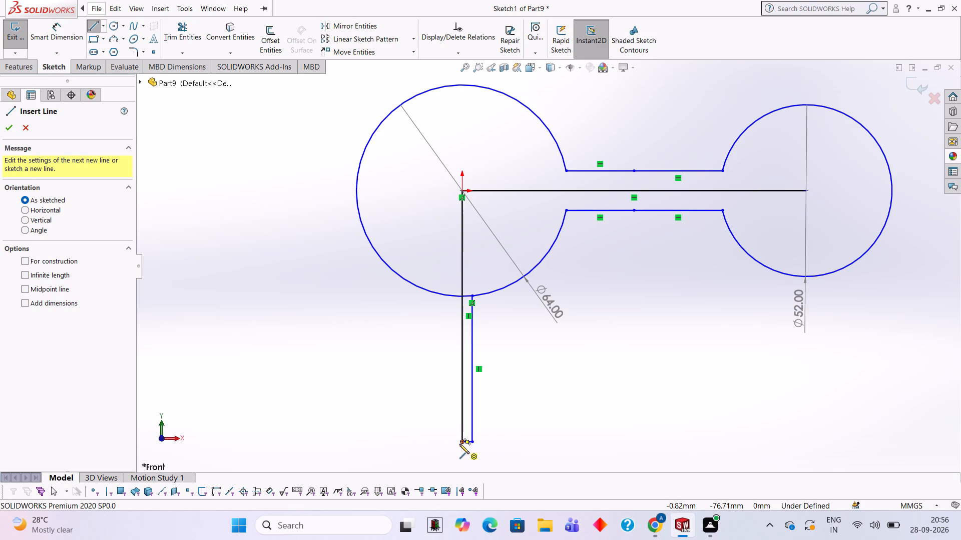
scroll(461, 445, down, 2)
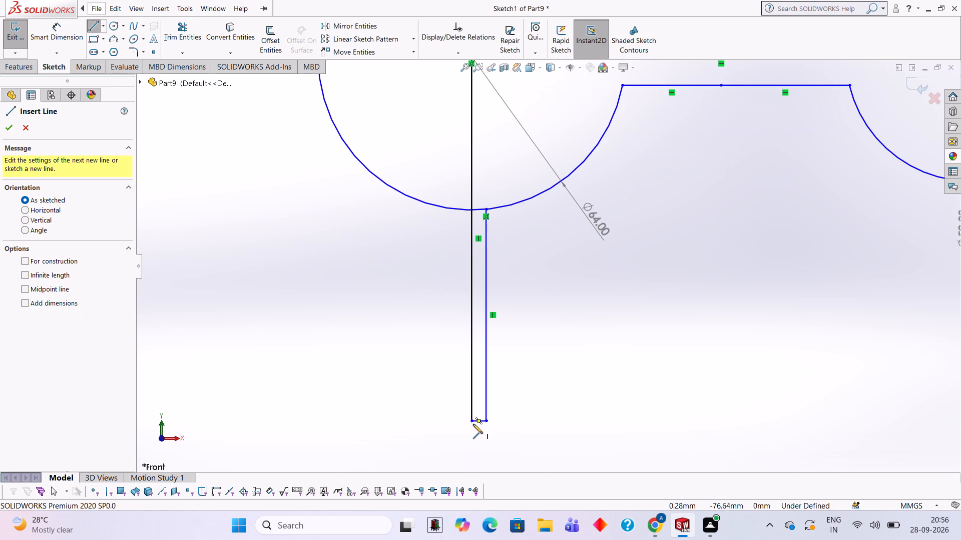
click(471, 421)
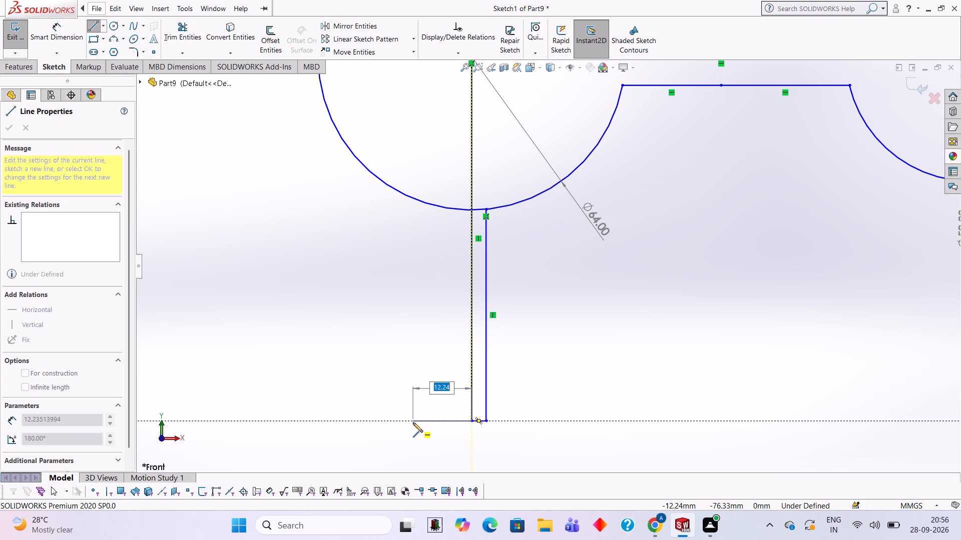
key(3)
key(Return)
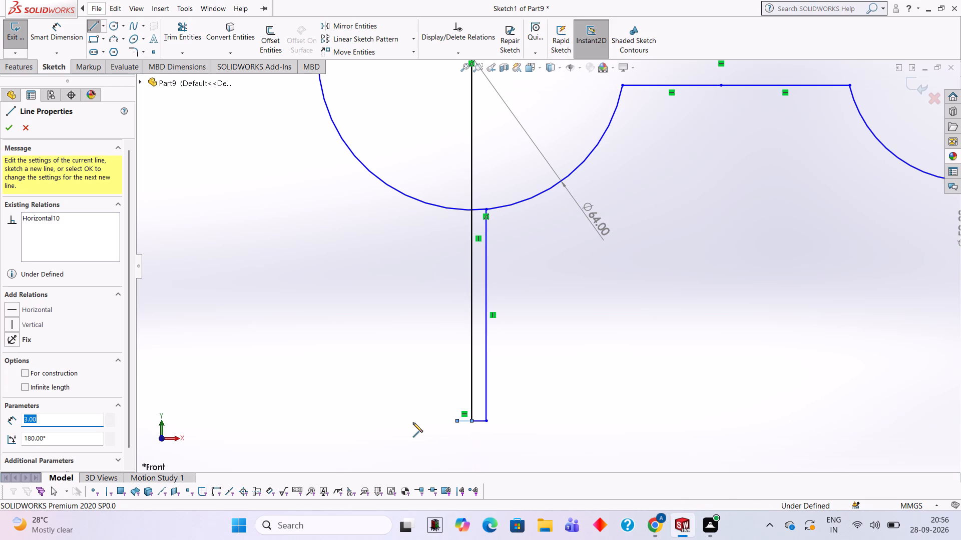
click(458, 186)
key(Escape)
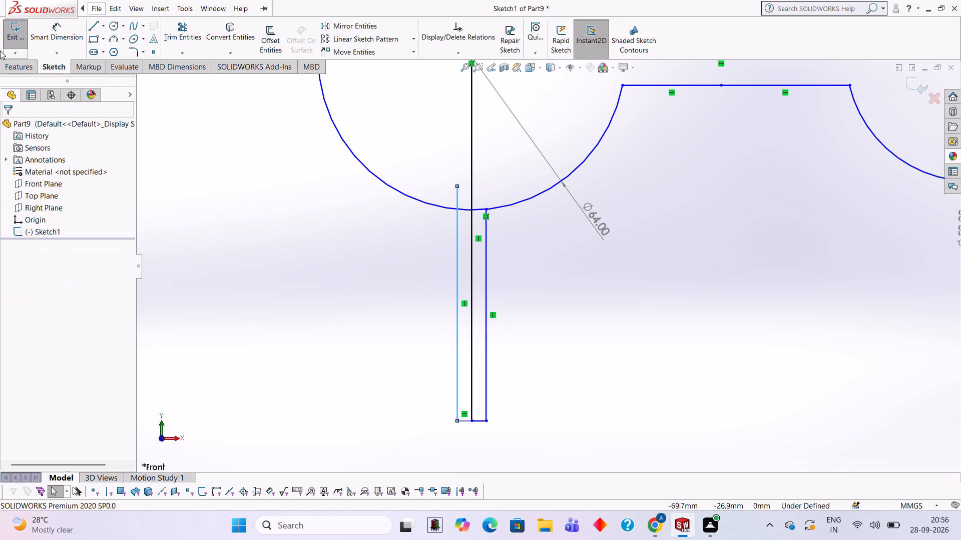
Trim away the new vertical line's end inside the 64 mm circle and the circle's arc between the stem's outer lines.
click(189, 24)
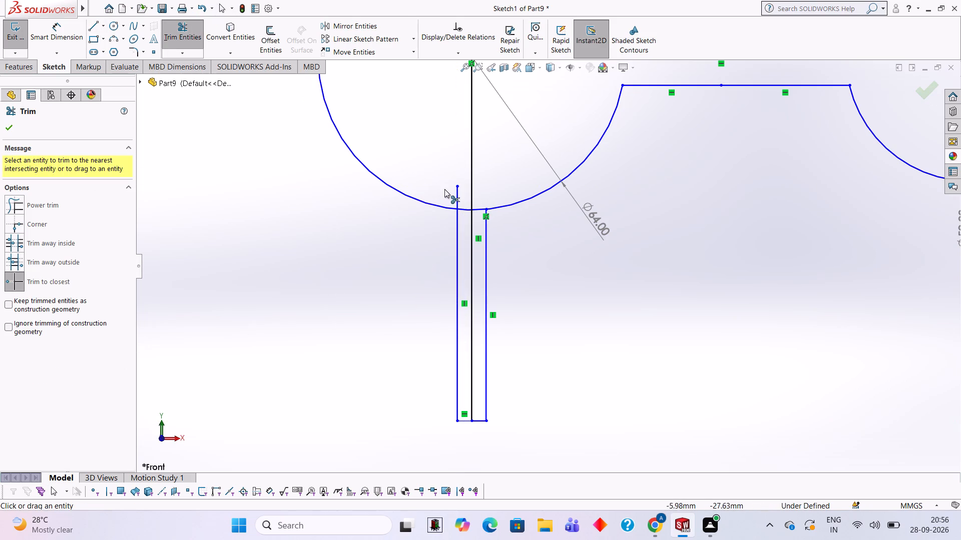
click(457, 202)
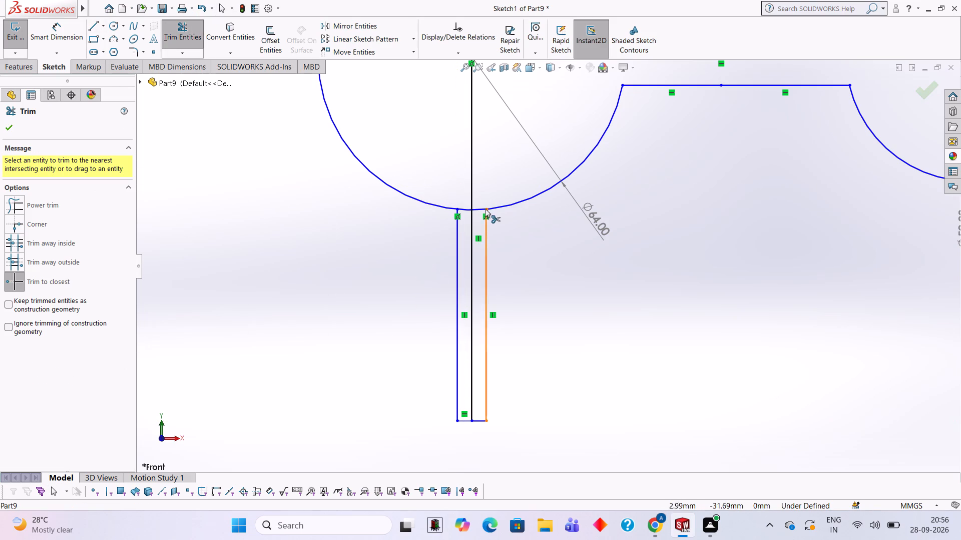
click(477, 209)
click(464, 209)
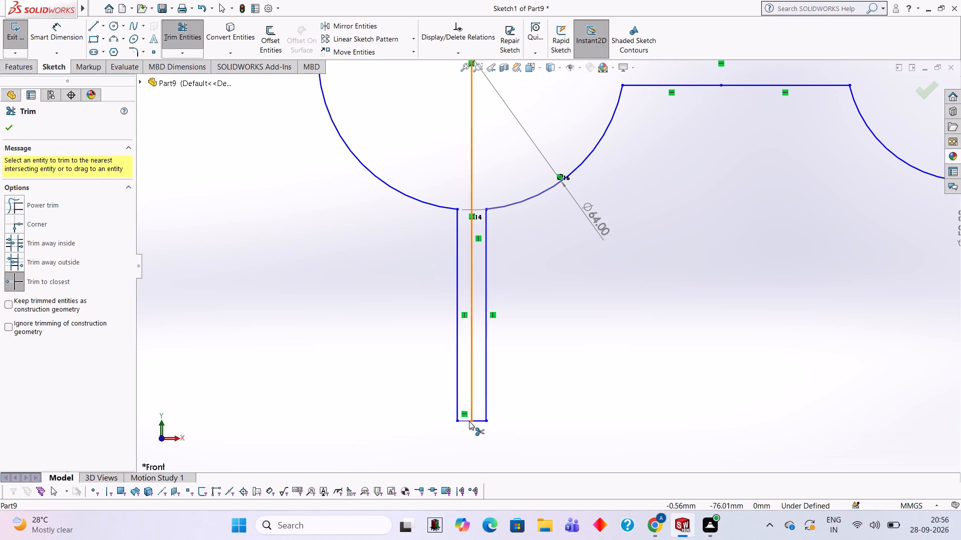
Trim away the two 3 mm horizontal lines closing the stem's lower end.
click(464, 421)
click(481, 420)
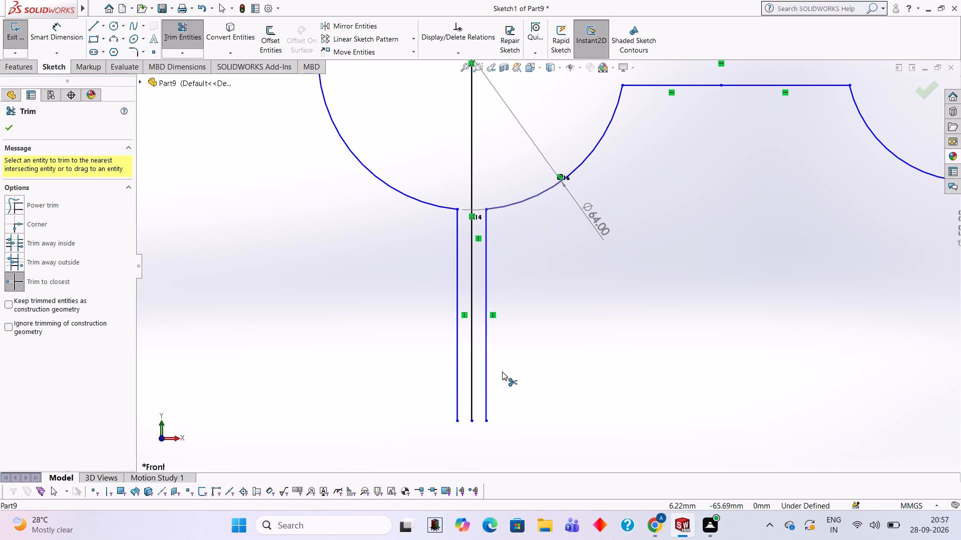
Calculate 30-3 in Calculator and close it.
scroll(543, 300, up, 3)
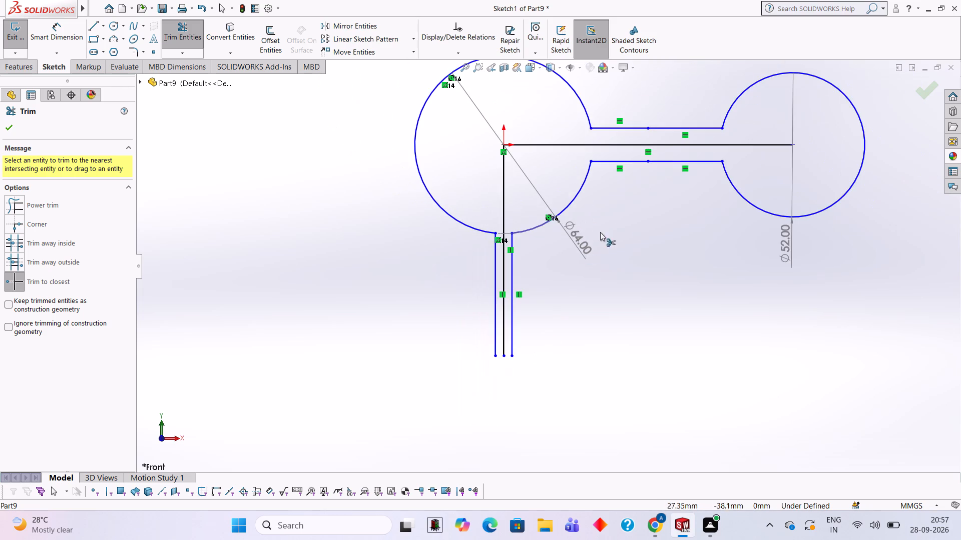
scroll(678, 183, up, 2)
scroll(664, 175, down, 3)
scroll(654, 187, up, 1)
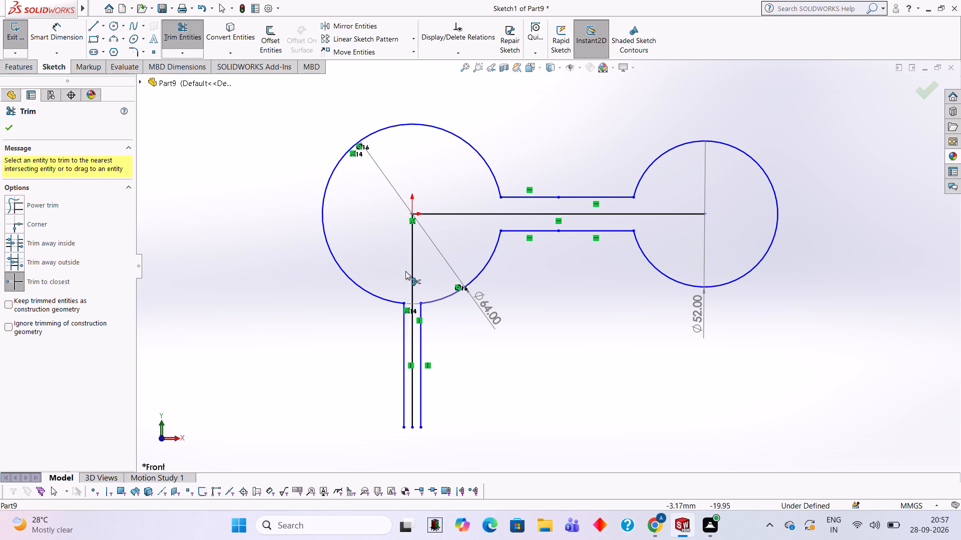
text(30-3)
key(Return)
click(948, 21)
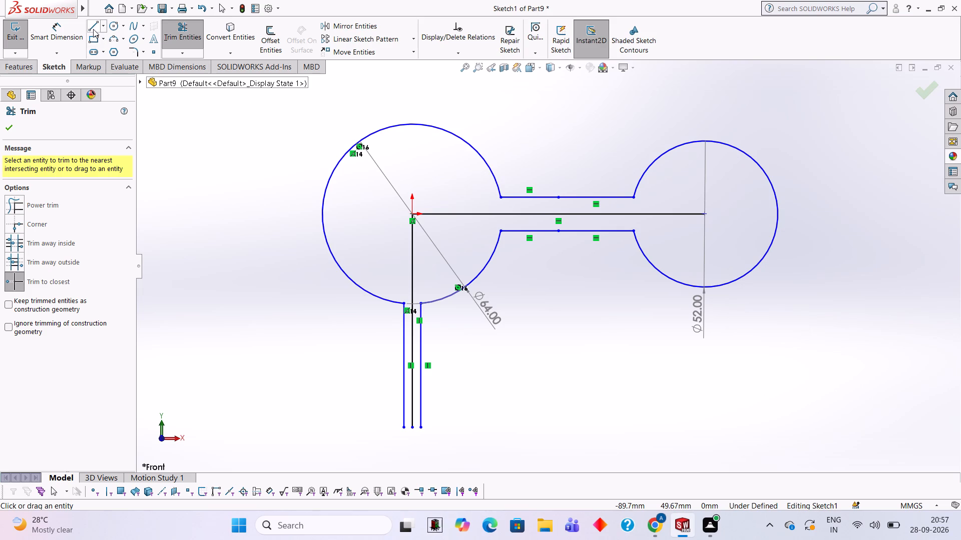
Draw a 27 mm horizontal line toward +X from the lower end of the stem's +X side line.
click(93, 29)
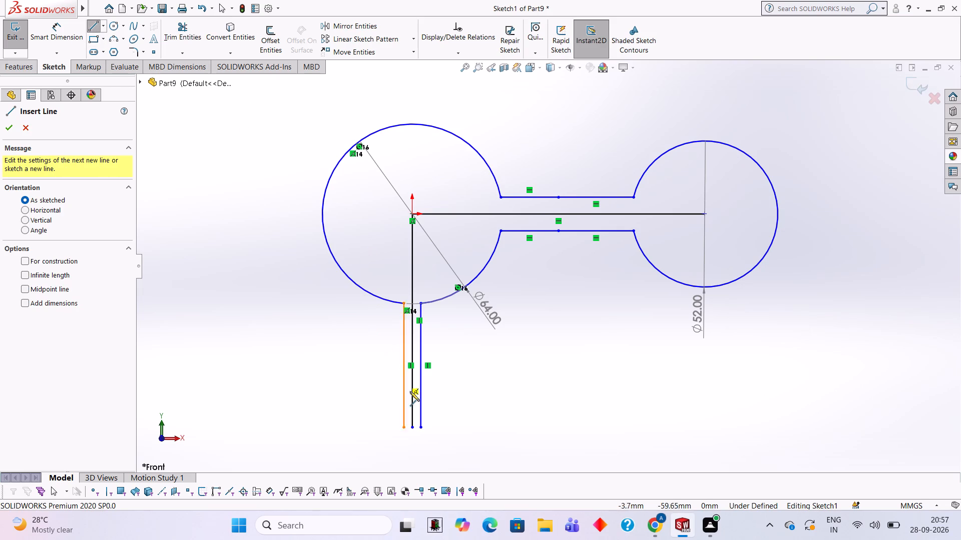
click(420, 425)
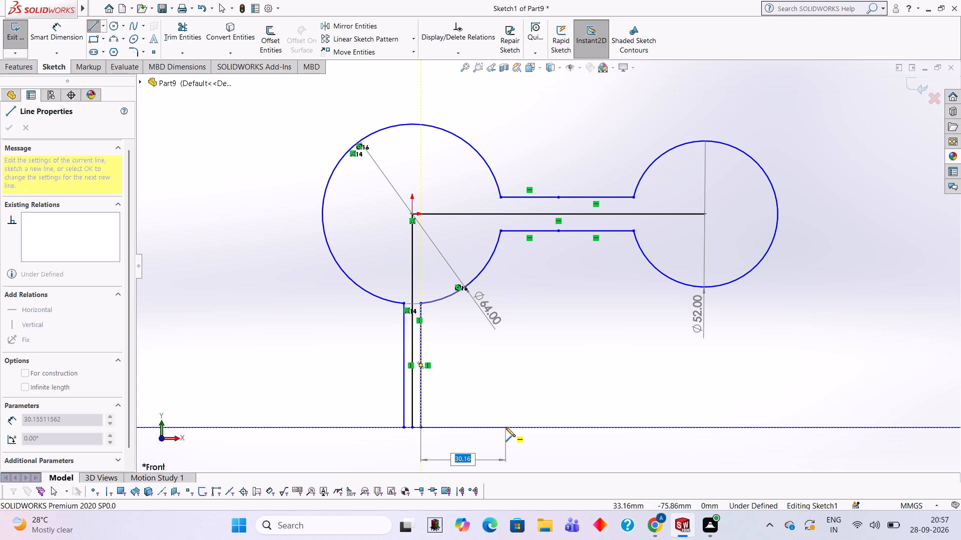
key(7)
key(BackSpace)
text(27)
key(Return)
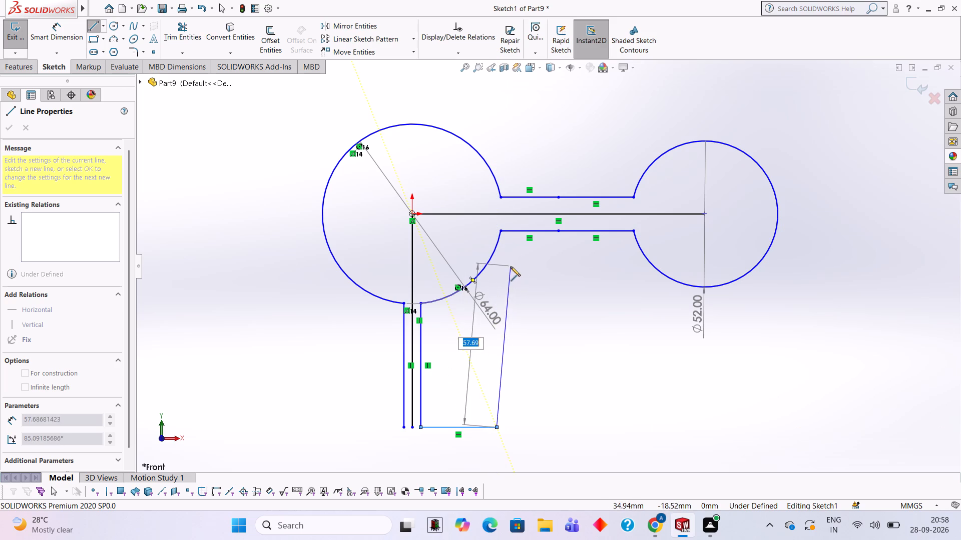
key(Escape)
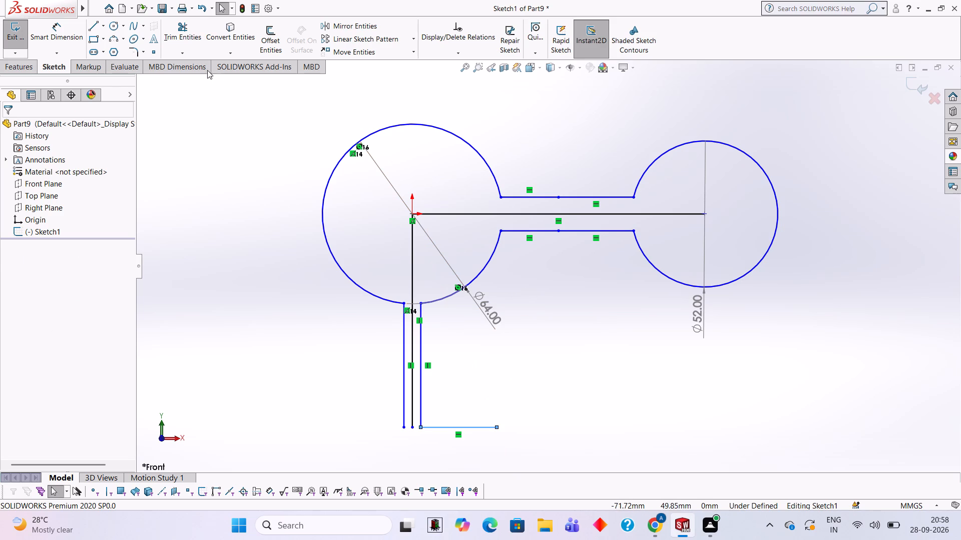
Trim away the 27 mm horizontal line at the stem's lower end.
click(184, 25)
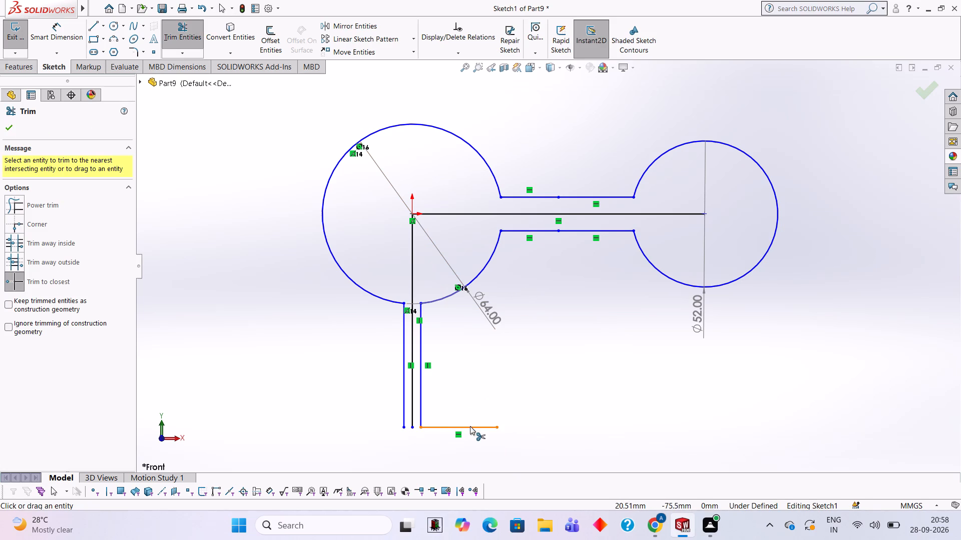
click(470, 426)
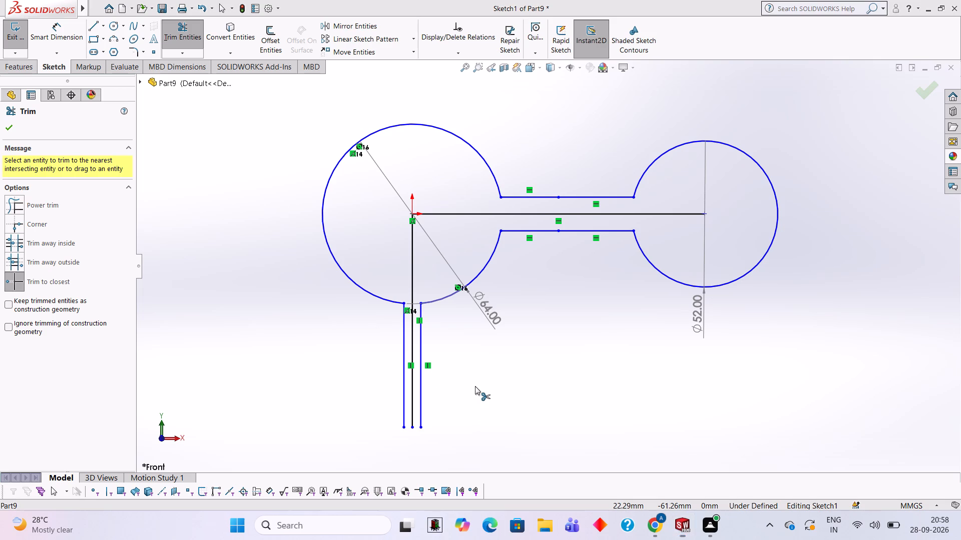
Calculate 30-3 again in Calculator and close it.
text(30-3)
key(Return)
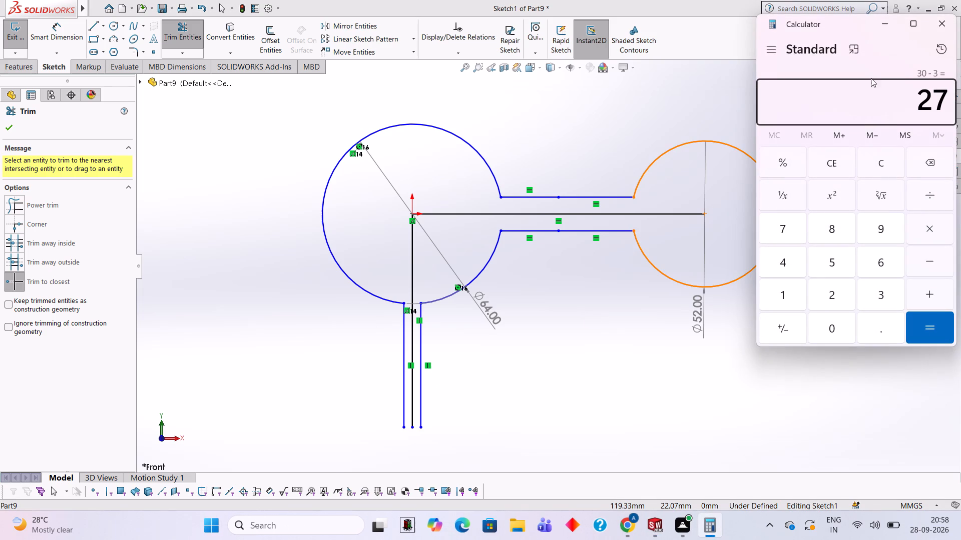
click(947, 28)
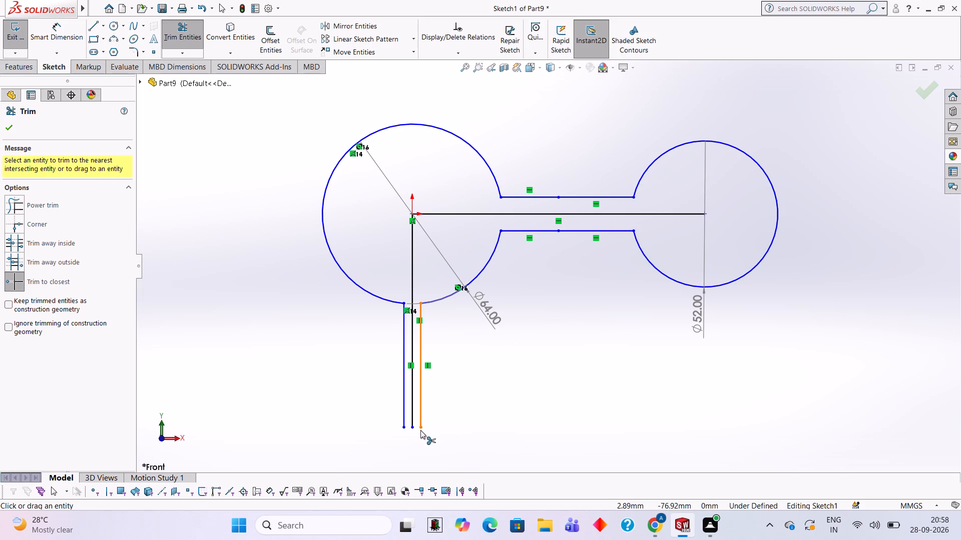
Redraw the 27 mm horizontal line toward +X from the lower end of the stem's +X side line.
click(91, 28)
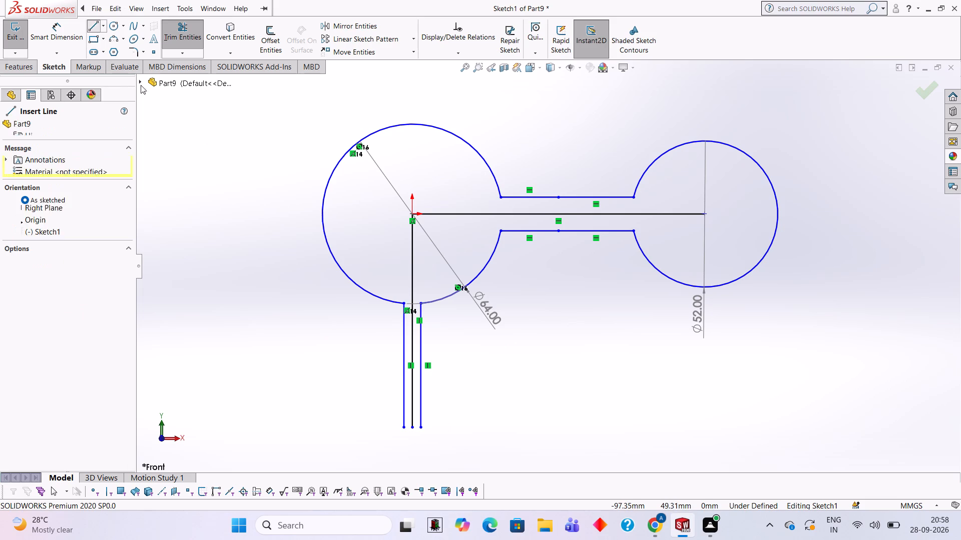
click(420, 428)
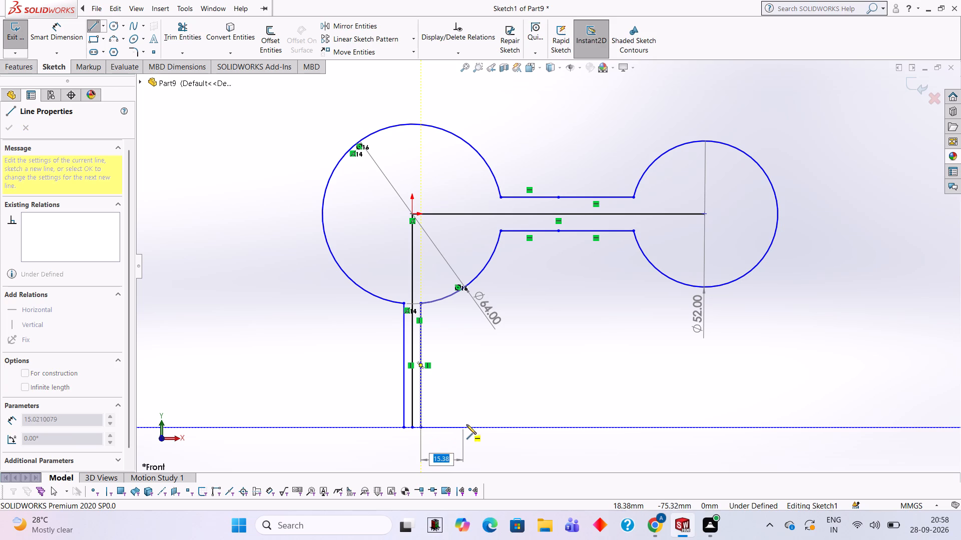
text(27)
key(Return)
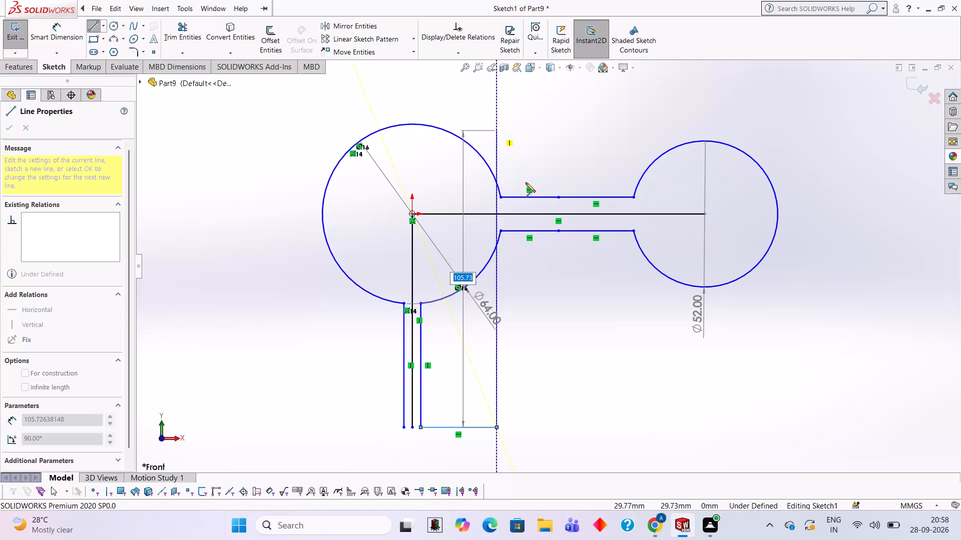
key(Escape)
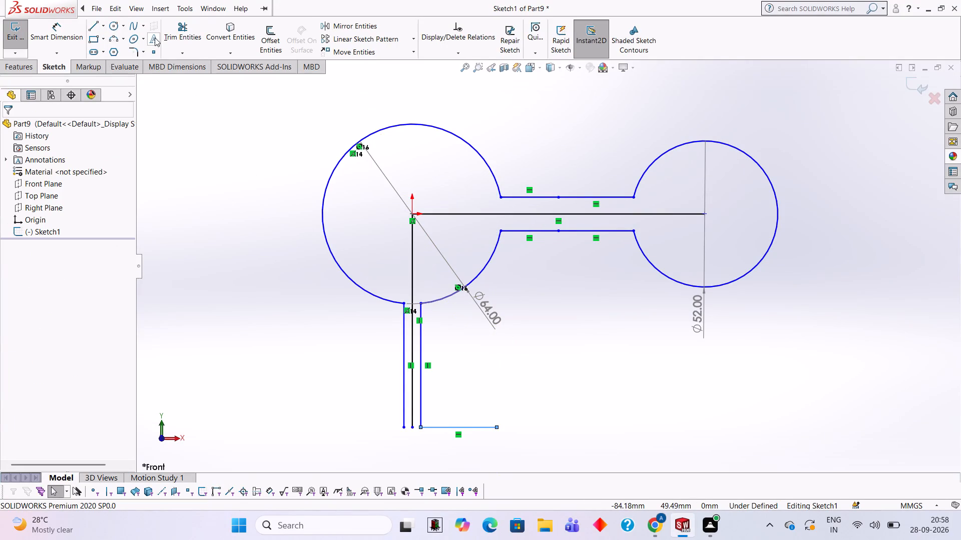
Trim away the 27 mm horizontal line and all three vertical lines of the stem.
click(180, 32)
drag(381, 349, 439, 346)
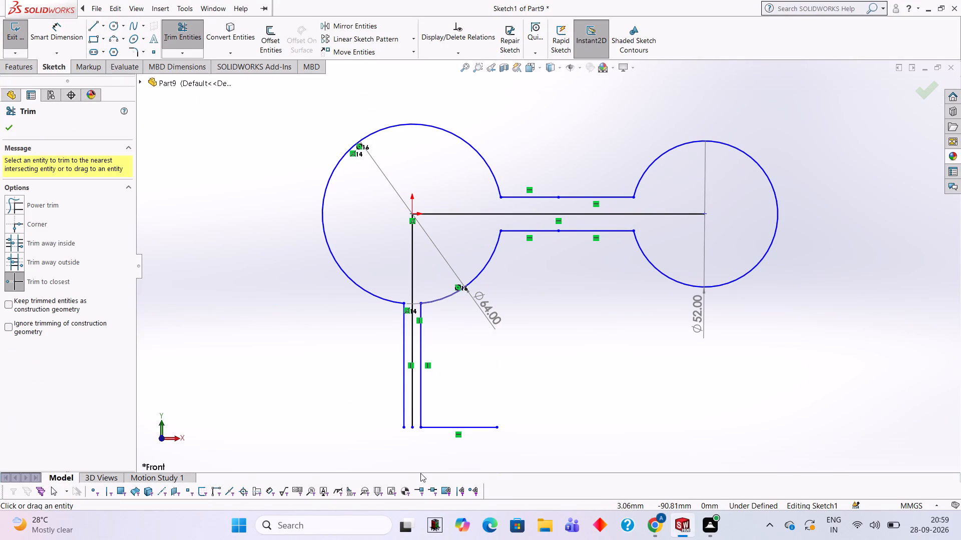
click(451, 430)
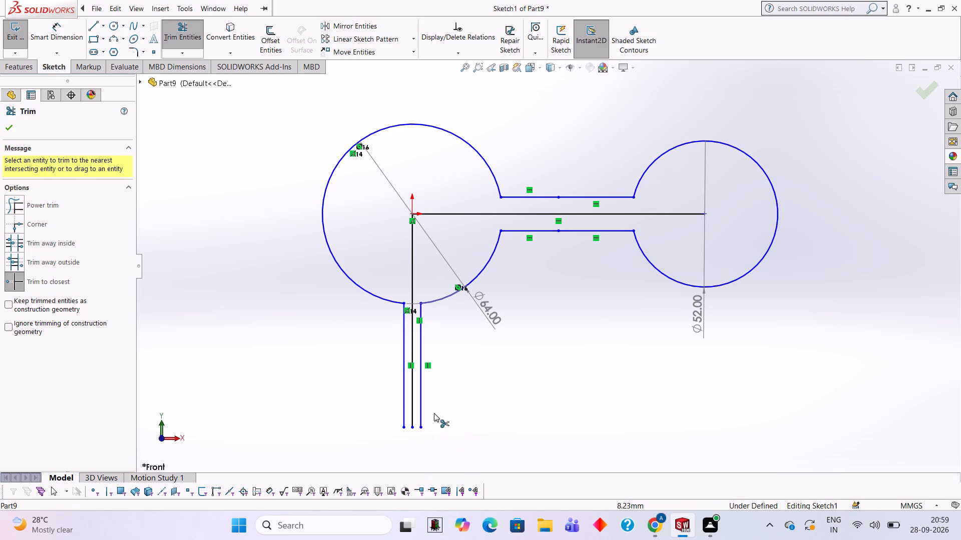
click(420, 413)
click(413, 411)
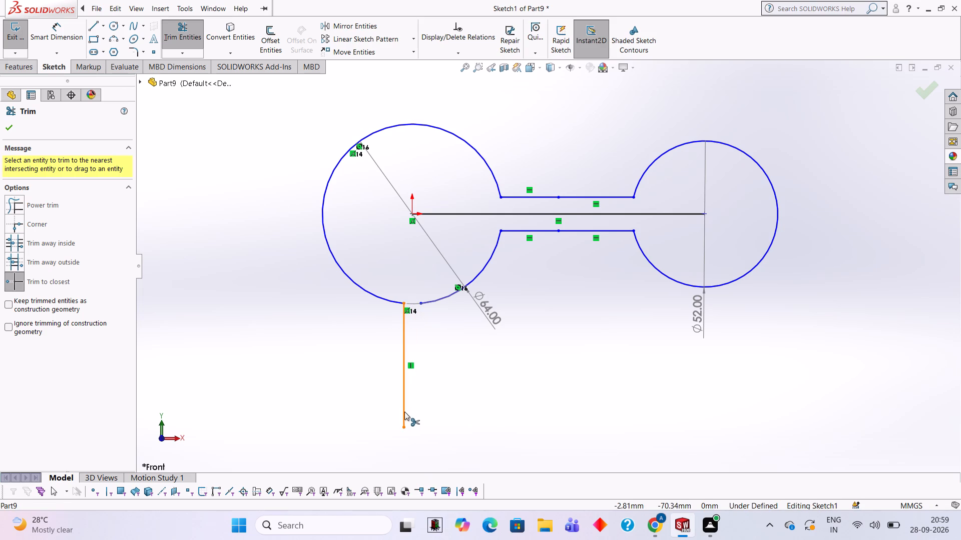
click(404, 411)
Trim away both remaining arcs of the 64 mm circle around the origin.
click(447, 296)
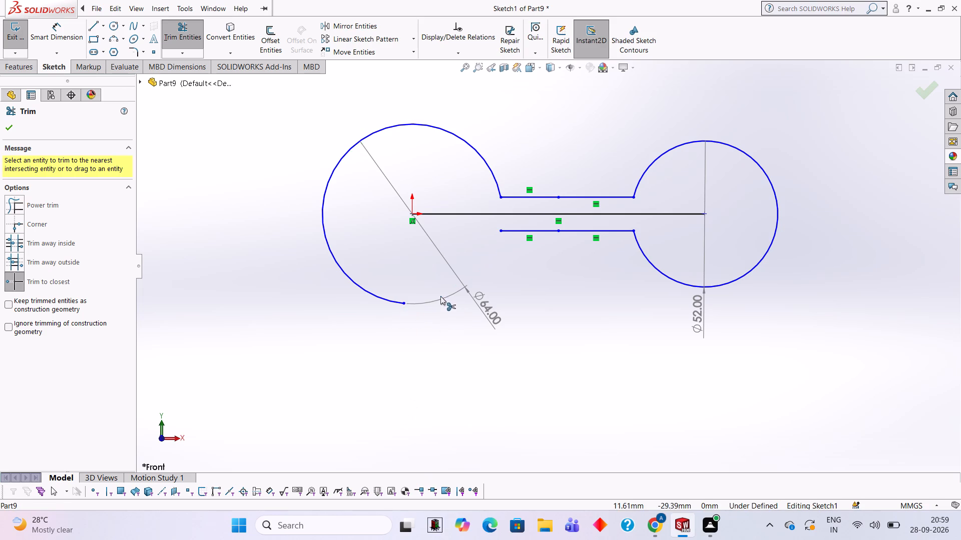
click(364, 291)
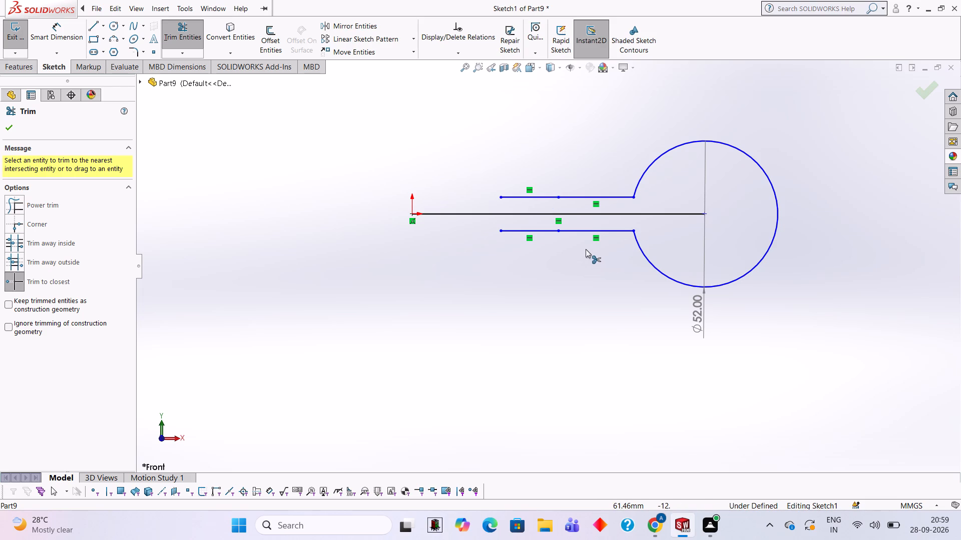
Draw a 90 mm diameter circle centred on the origin.
click(117, 27)
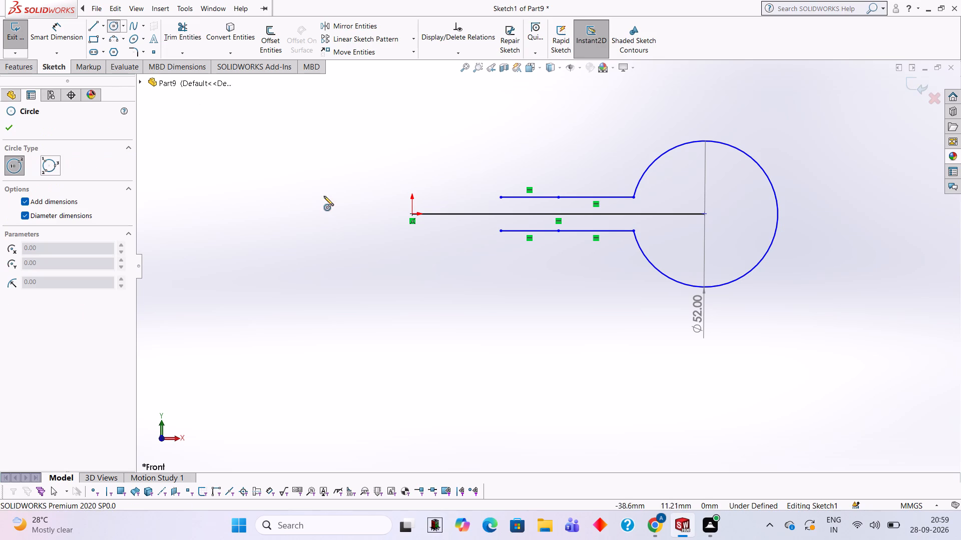
click(412, 214)
text(90)
key(Return)
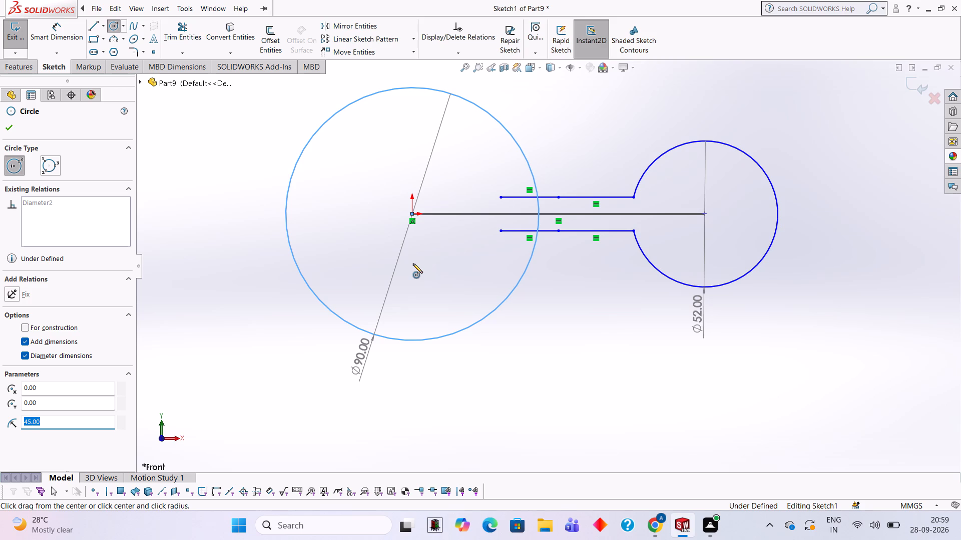
Trim away the ends of both horizontal bar lines lying inside the 90 mm circle.
click(198, 31)
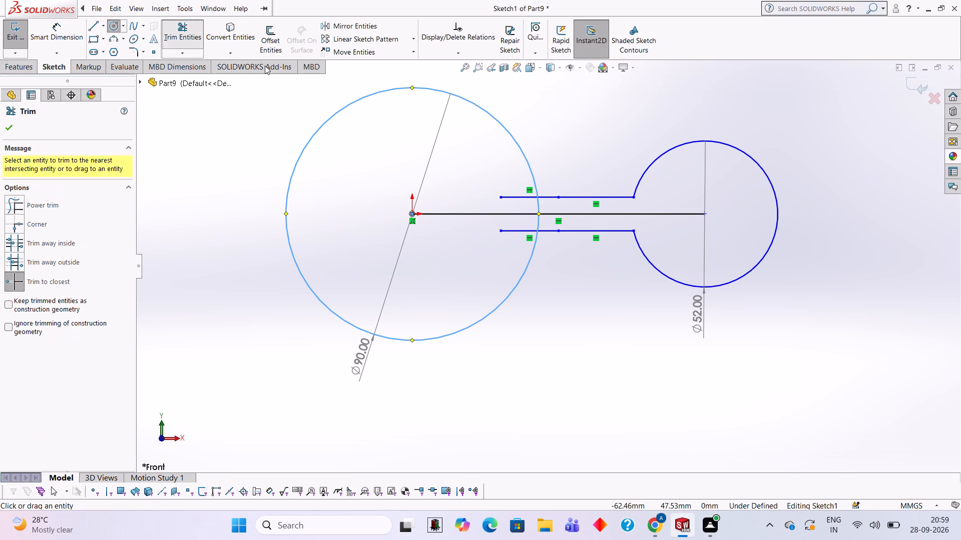
click(522, 196)
click(519, 231)
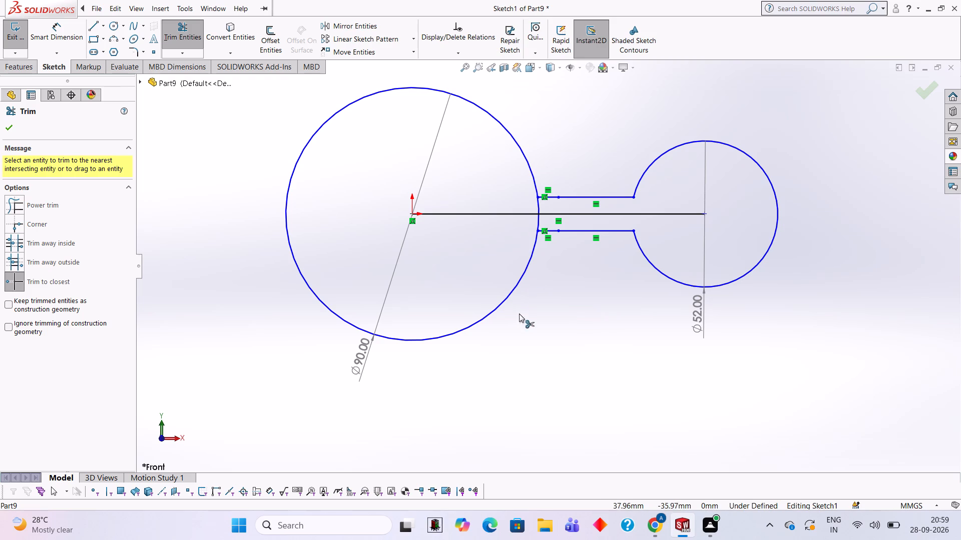
scroll(683, 97, down, 1)
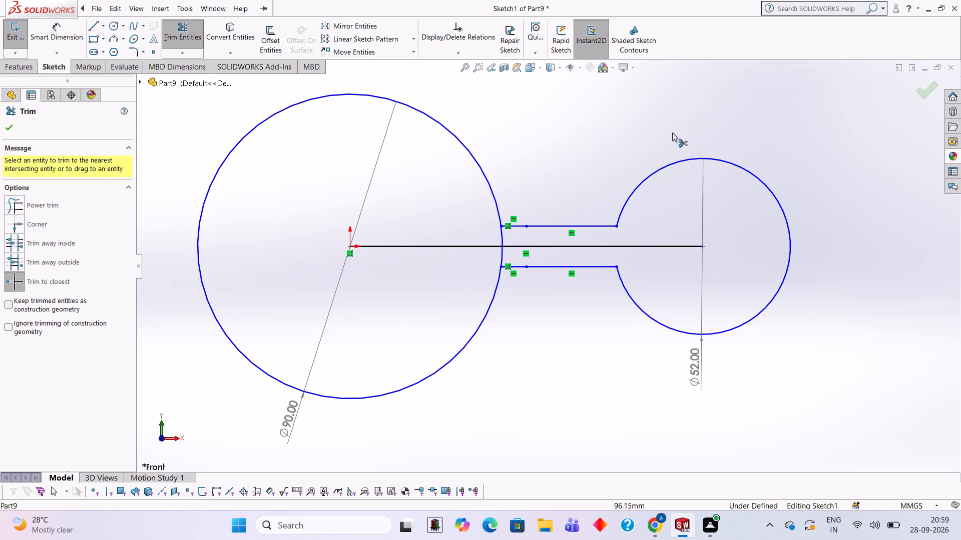
Draw a 76 mm vertical line straight down from the origin.
scroll(566, 136, up, 1)
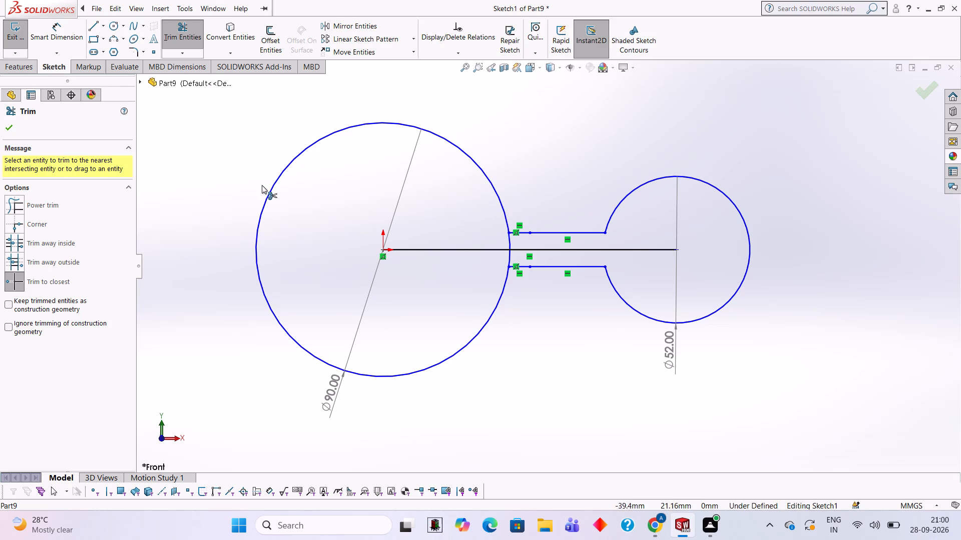
scroll(391, 348, down, 1)
scroll(417, 374, up, 2)
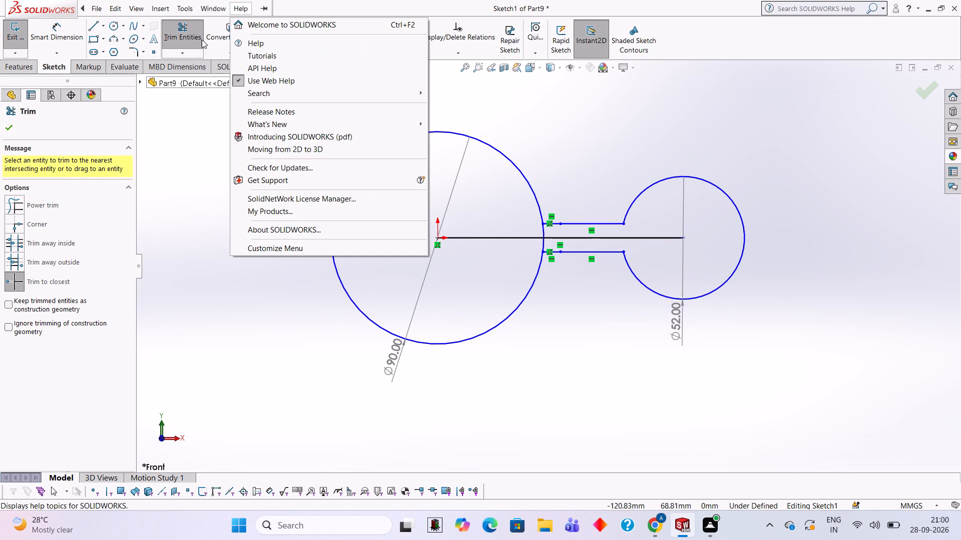
click(95, 26)
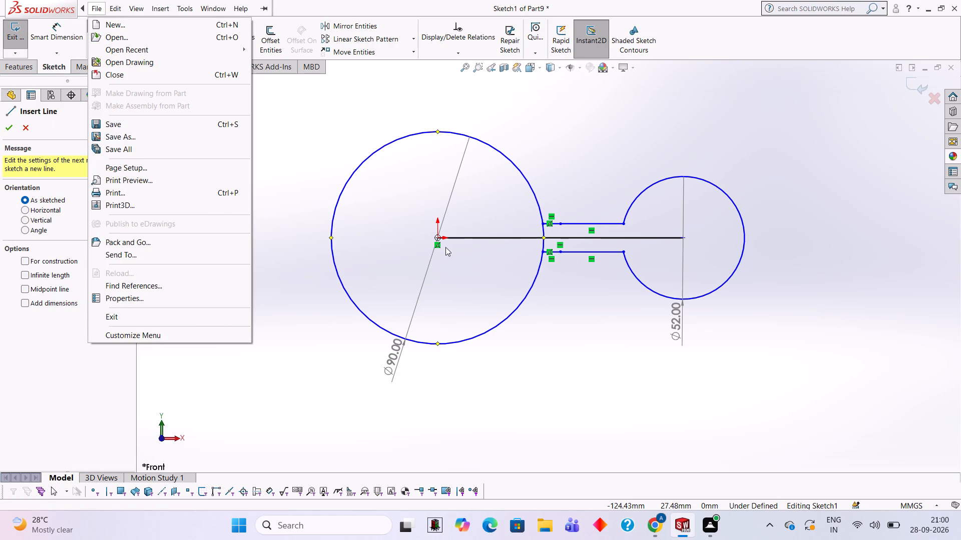
key(Escape)
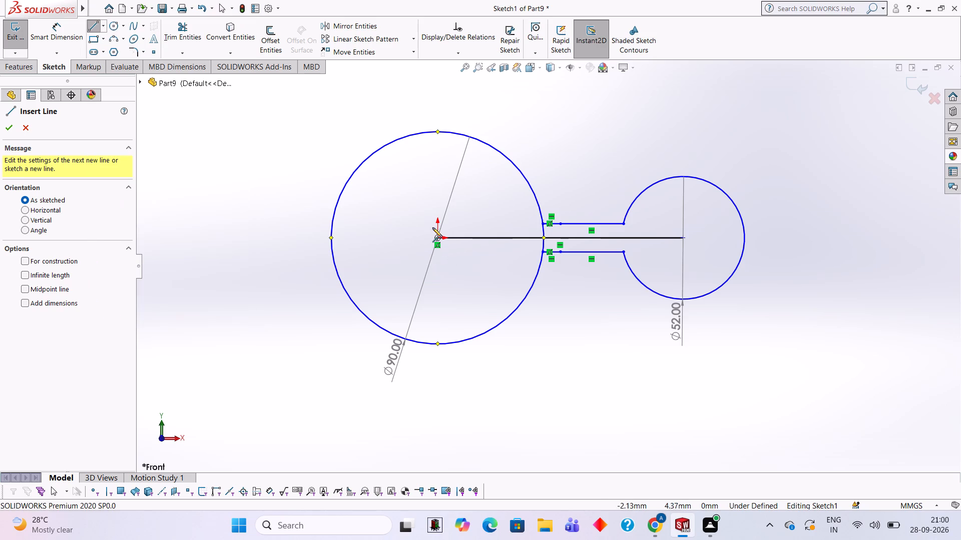
scroll(452, 240, down, 1)
scroll(458, 244, up, 2)
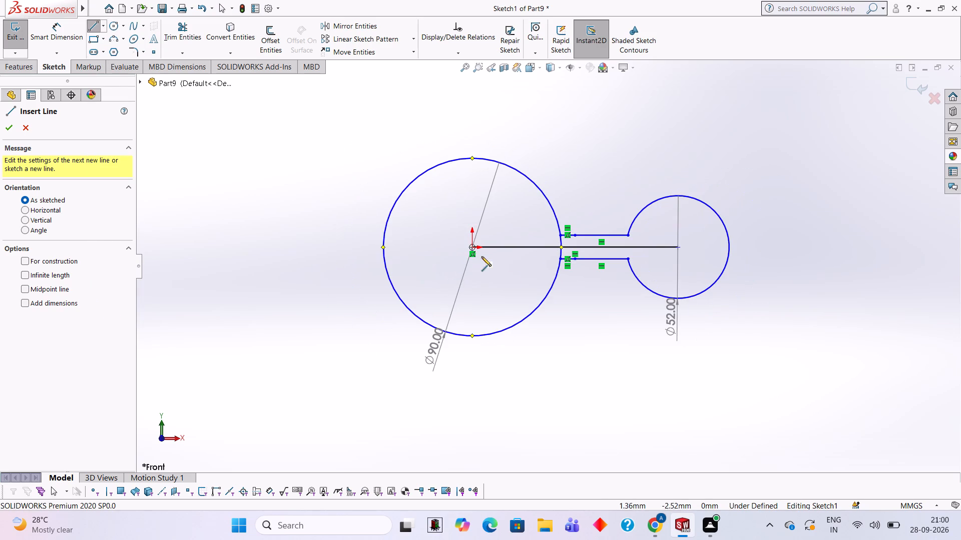
scroll(596, 376, up, 1)
scroll(597, 374, down, 2)
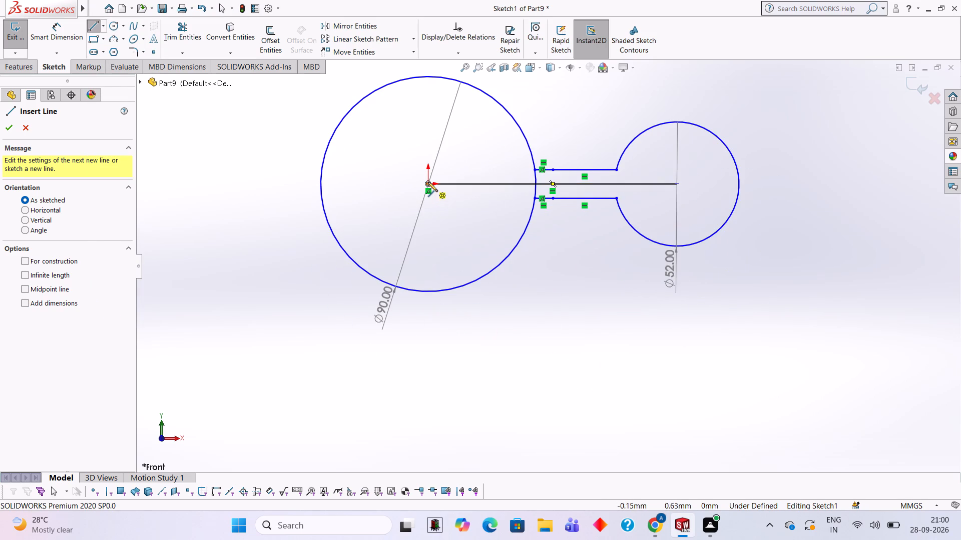
click(428, 182)
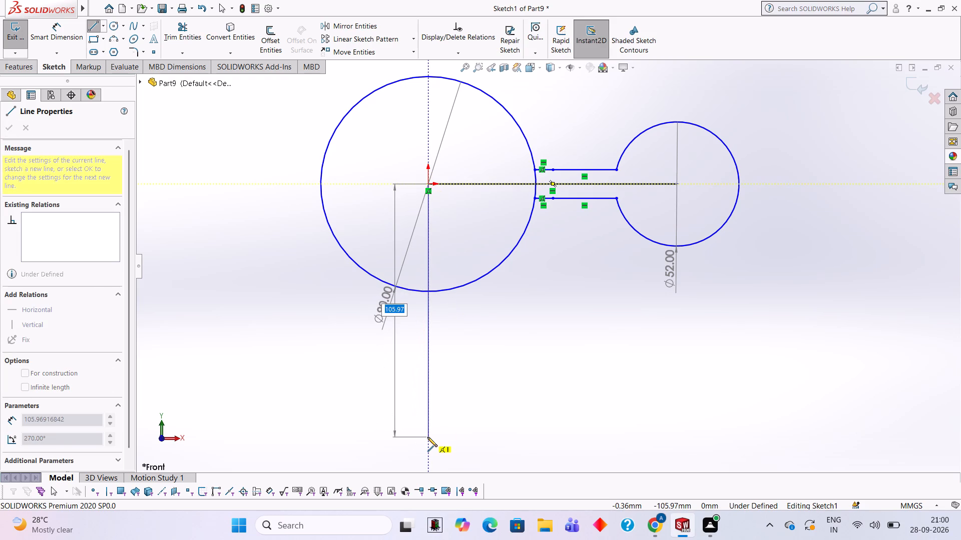
text(76)
key(Return)
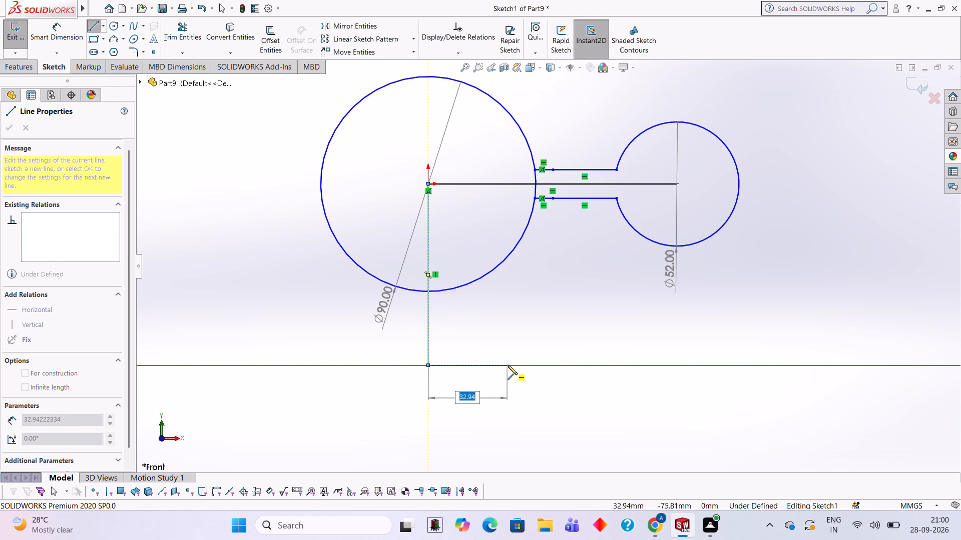
Continue from the vertical line's lower end with a 3 mm horizontal line rightward and a vertical line about 57 mm up into the 90 mm circle.
key(3)
key(Return)
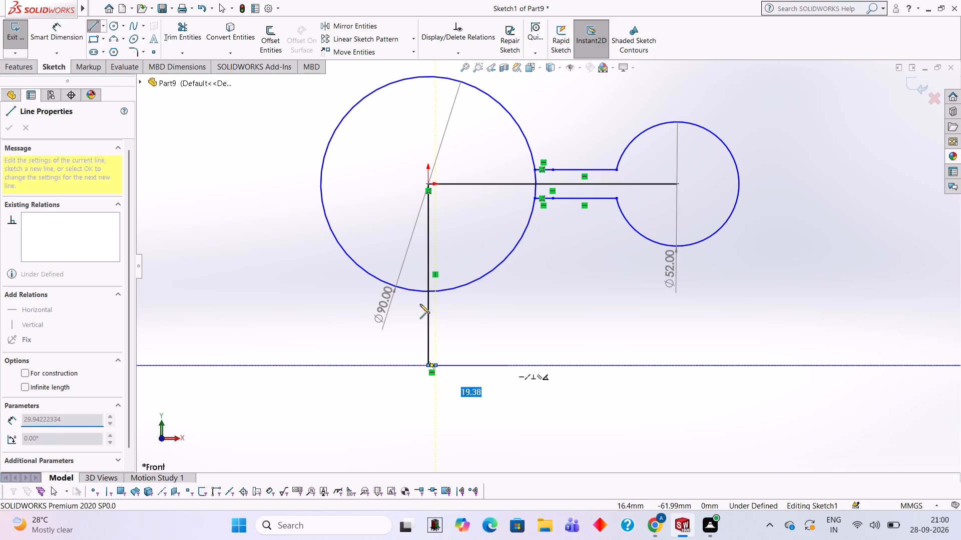
click(433, 230)
key(Escape)
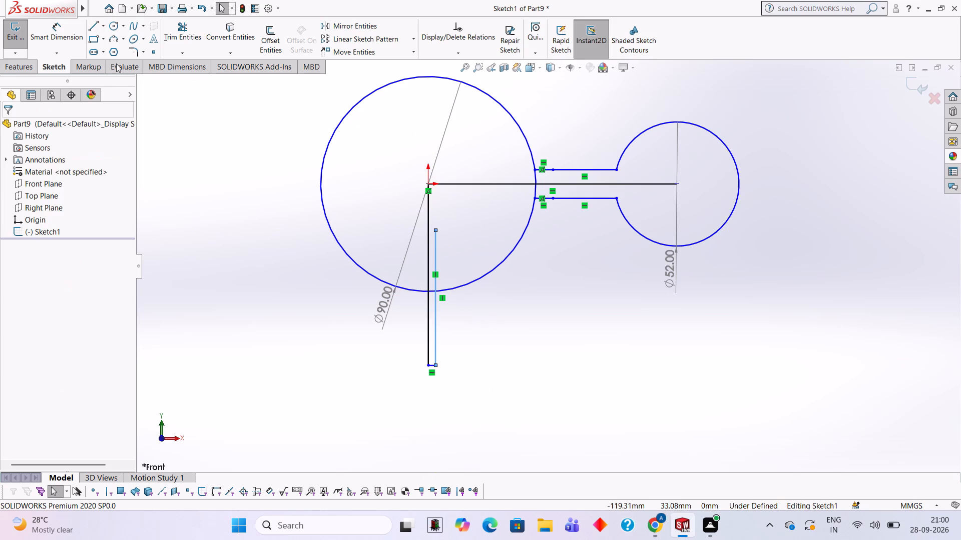
Draw a 3 mm horizontal line leftward from the centre line's lower end, continuing about 59 mm vertically up into the 90 mm circle.
click(94, 21)
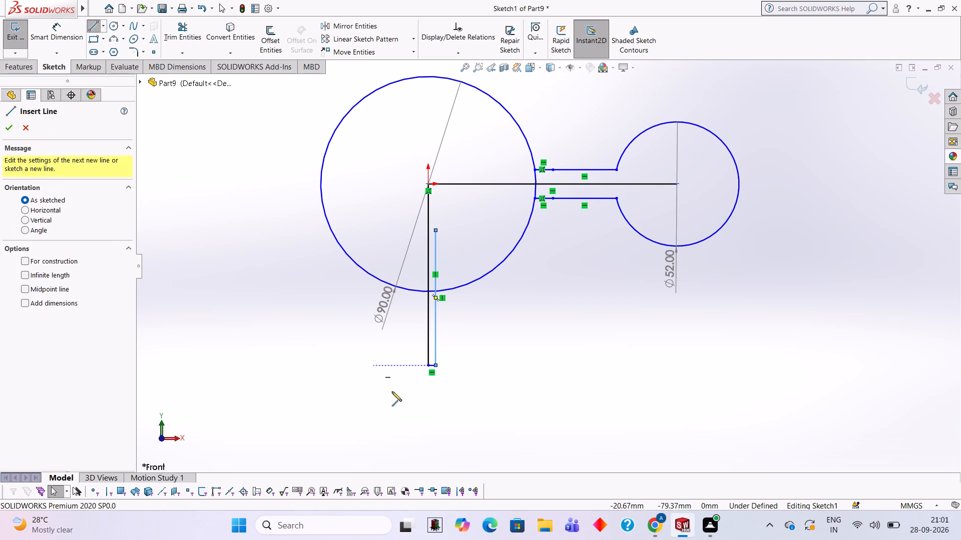
click(426, 365)
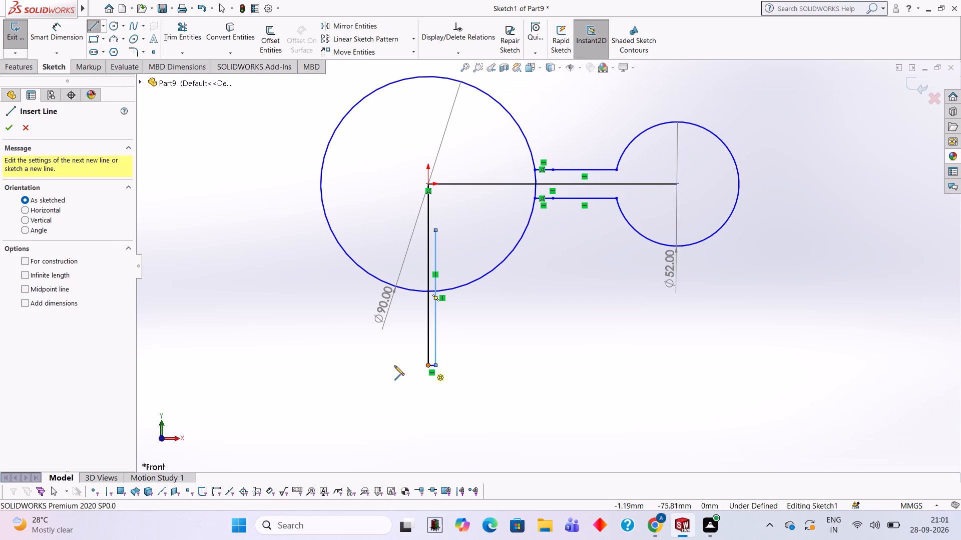
key(3)
key(Return)
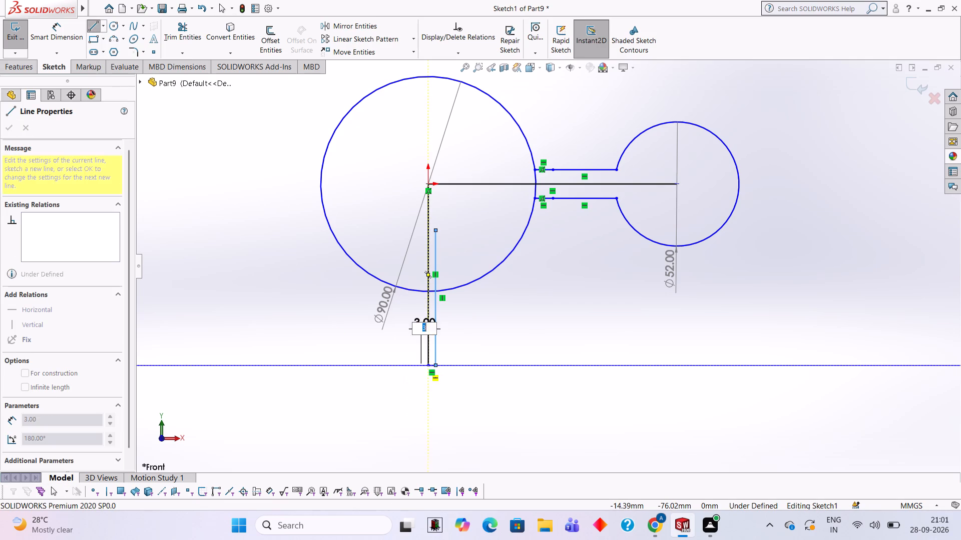
click(423, 226)
key(Escape)
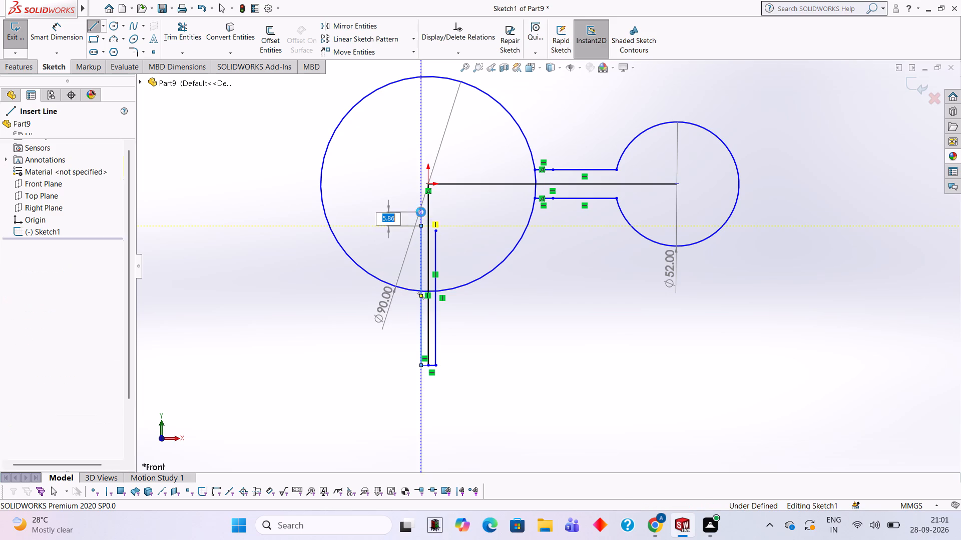
Trim away the two slot side lines inside the 90 mm circle and the circle's arc between them.
click(192, 21)
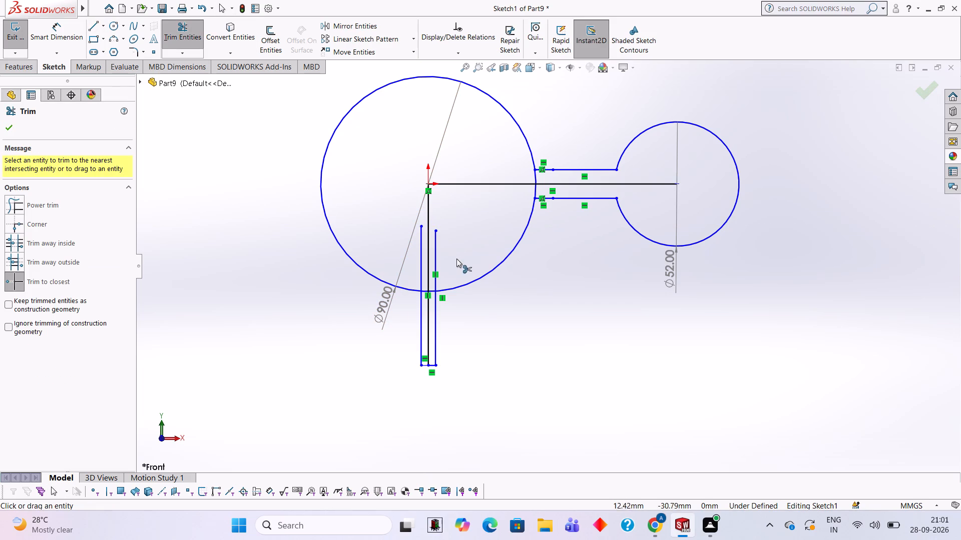
click(420, 257)
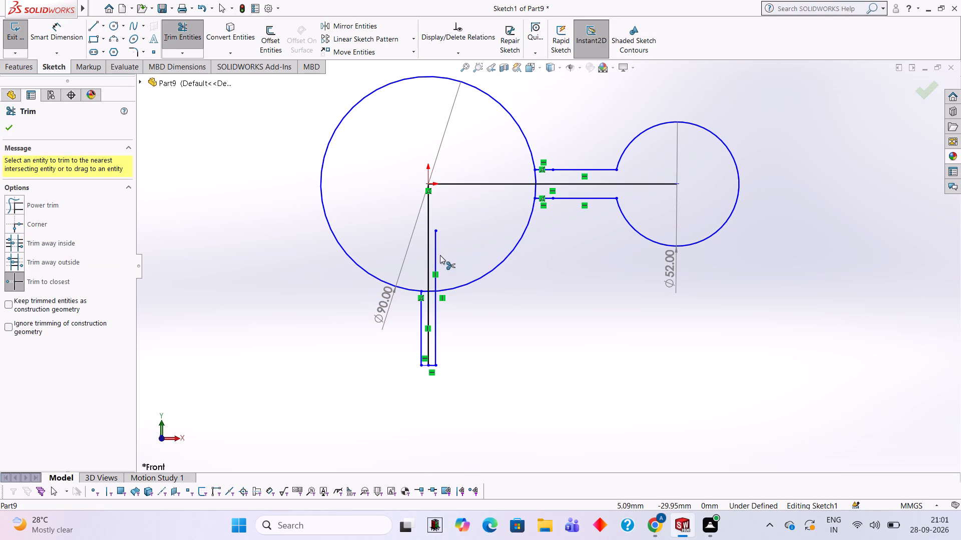
click(436, 254)
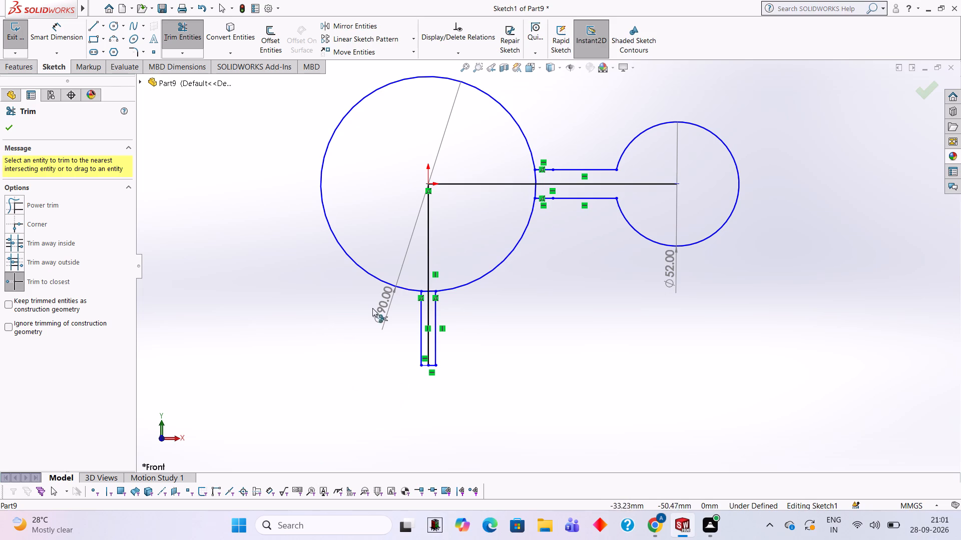
scroll(478, 299, down, 2)
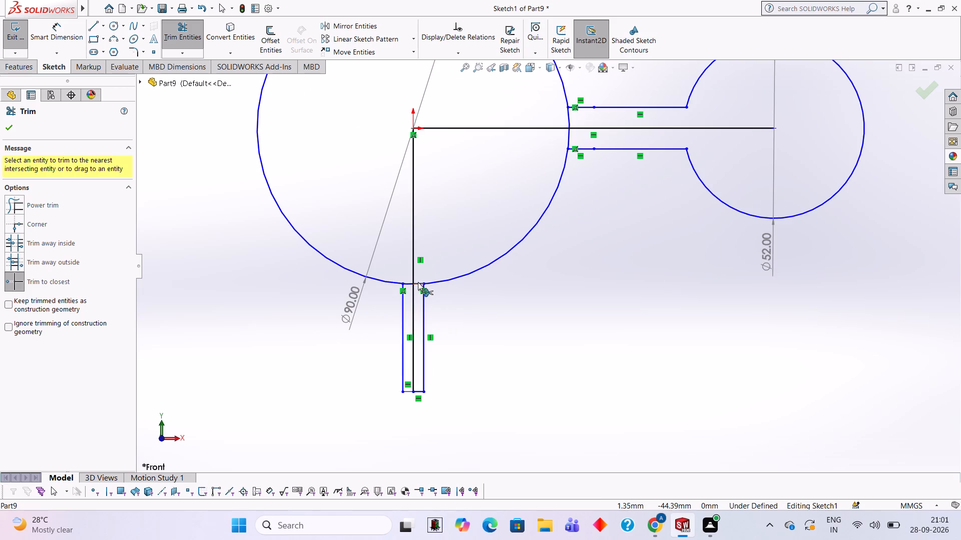
click(418, 282)
click(407, 283)
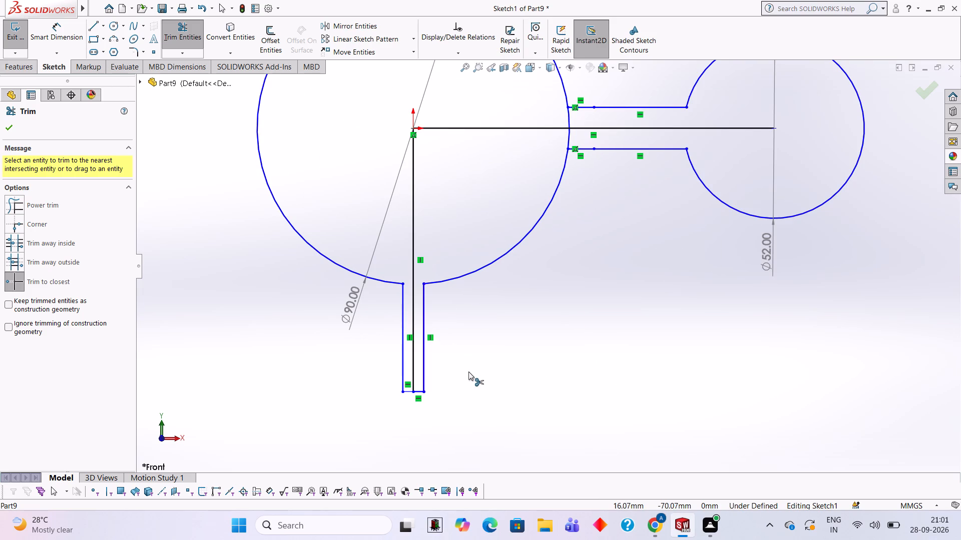
Trim away both 3 mm horizontal lines closing the bottom of the slot.
click(419, 391)
click(408, 391)
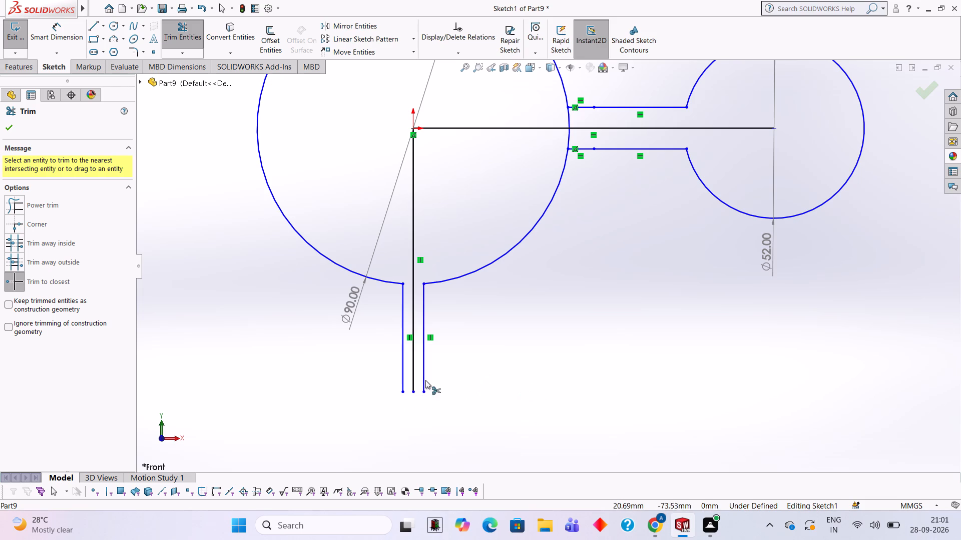
Draw a 27 mm horizontal line outward from the right slot line's lower end, continuing with a vertical line up into the 90 mm circle.
click(99, 22)
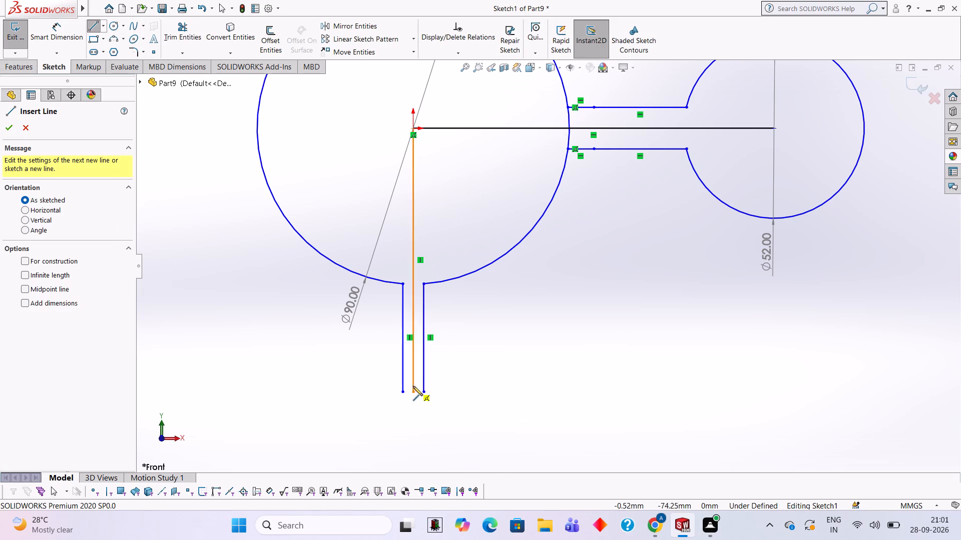
click(424, 393)
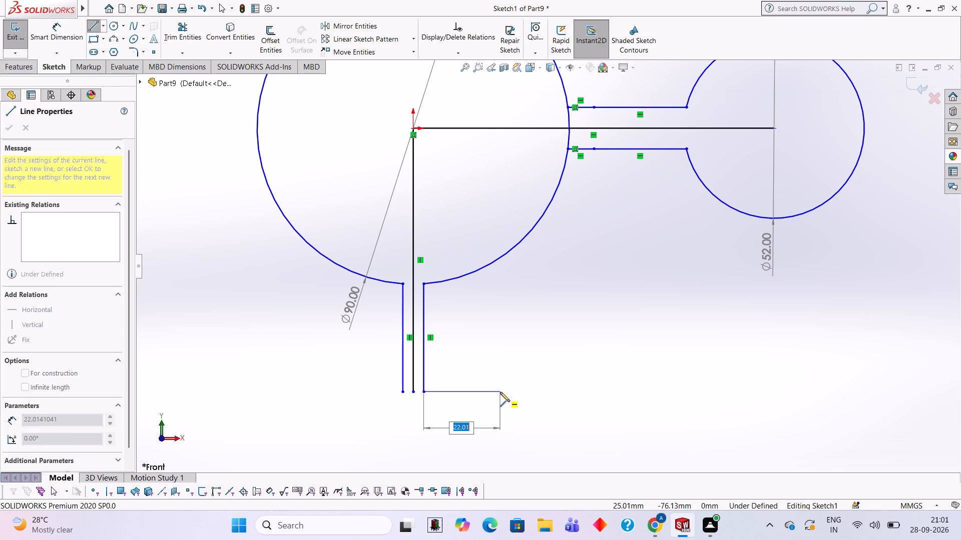
text(27)
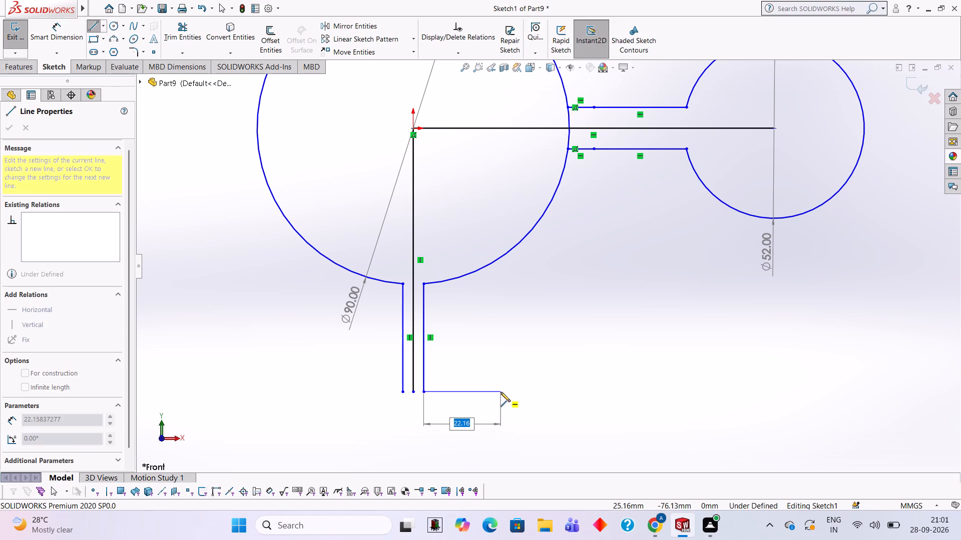
text(27)
key(Return)
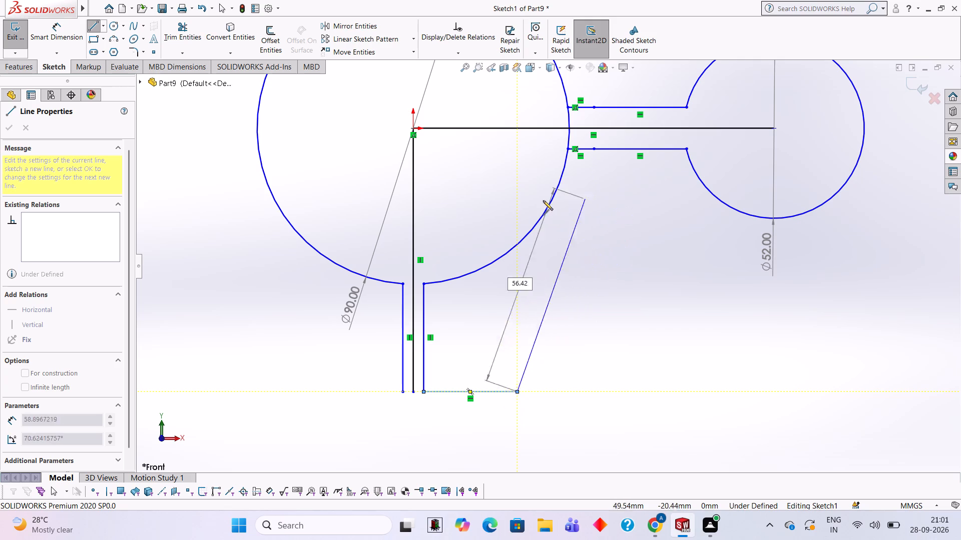
click(519, 159)
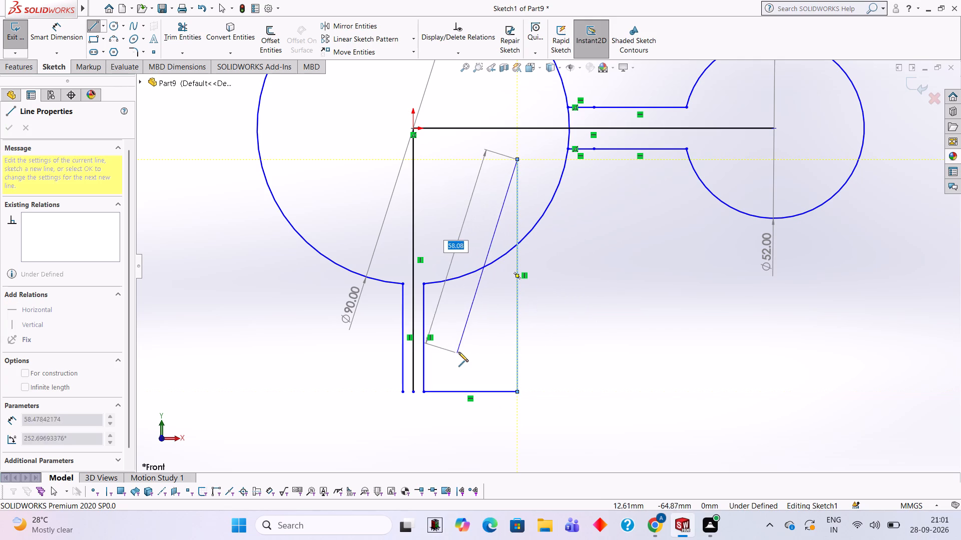
key(Escape)
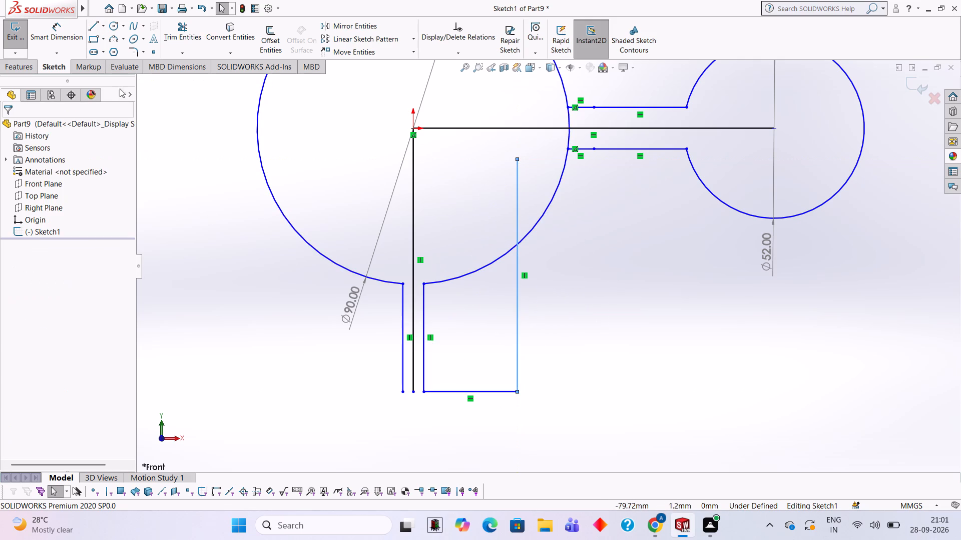
Draw a 27 mm horizontal line outward from the left slot line's lower end, continuing about 65 mm vertically up into the 90 mm circle.
drag(90, 26, 95, 27)
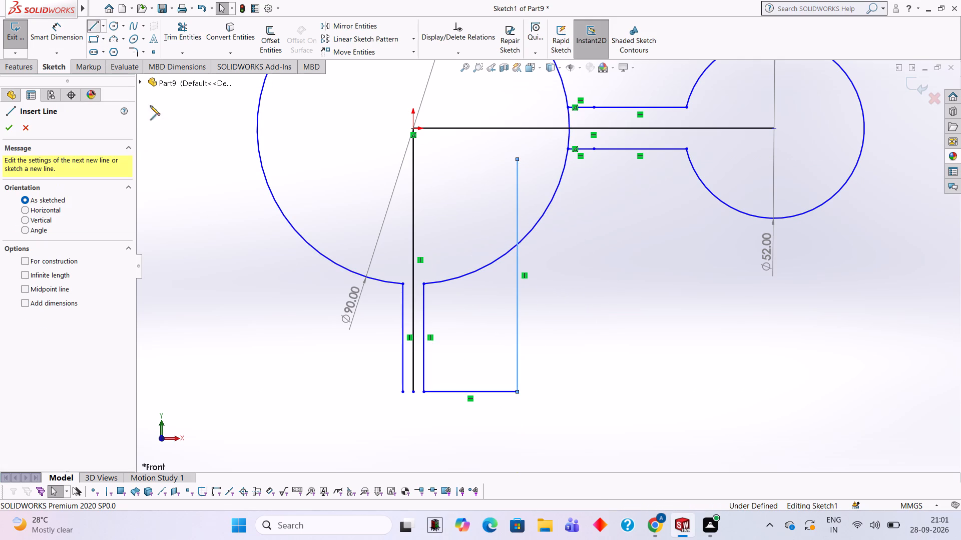
click(401, 391)
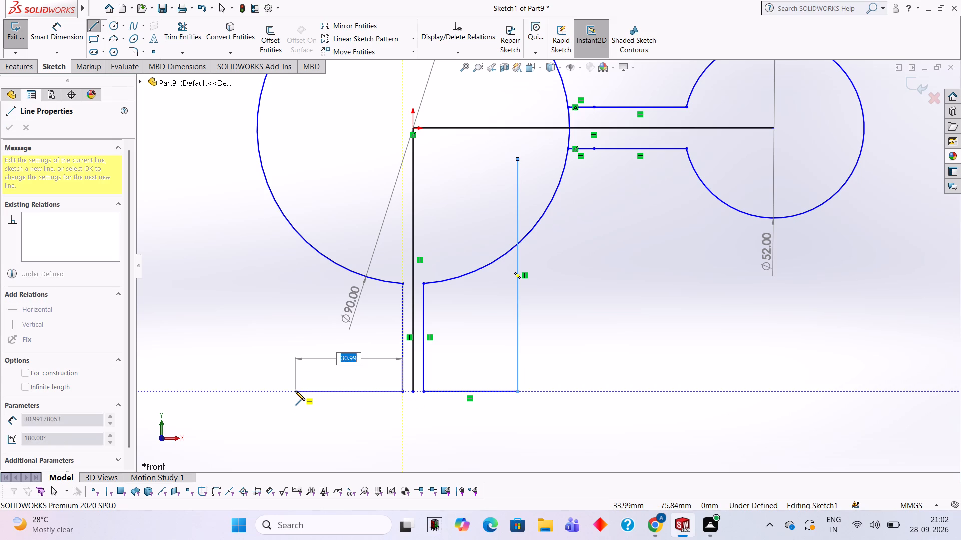
text(27)
key(Return)
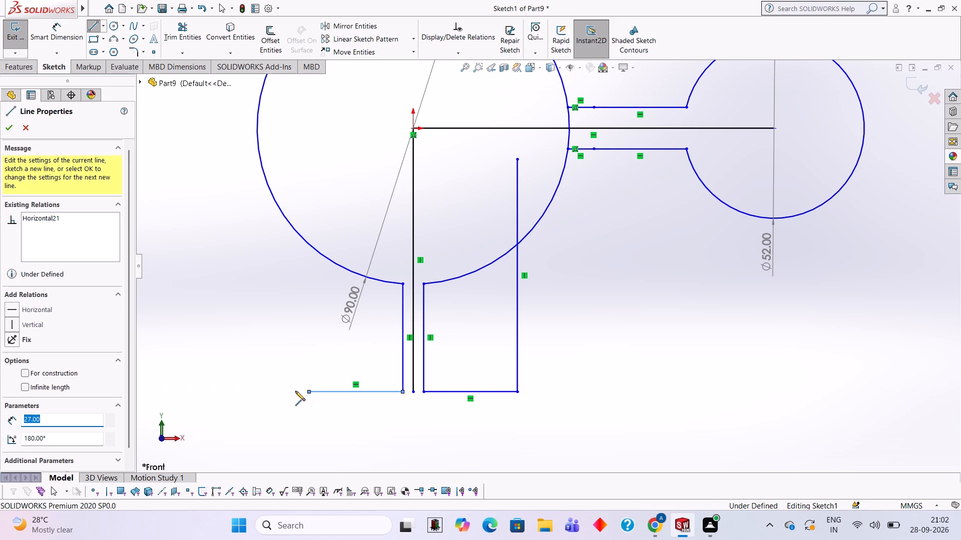
click(311, 164)
key(Escape)
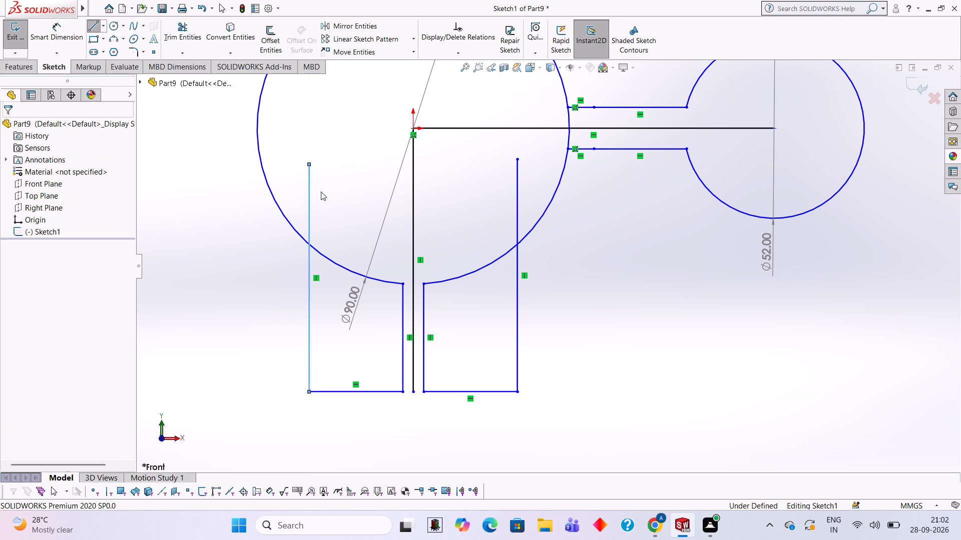
Trim away the upper ends of both outer vertical lines lying inside the 90 mm circle.
click(193, 31)
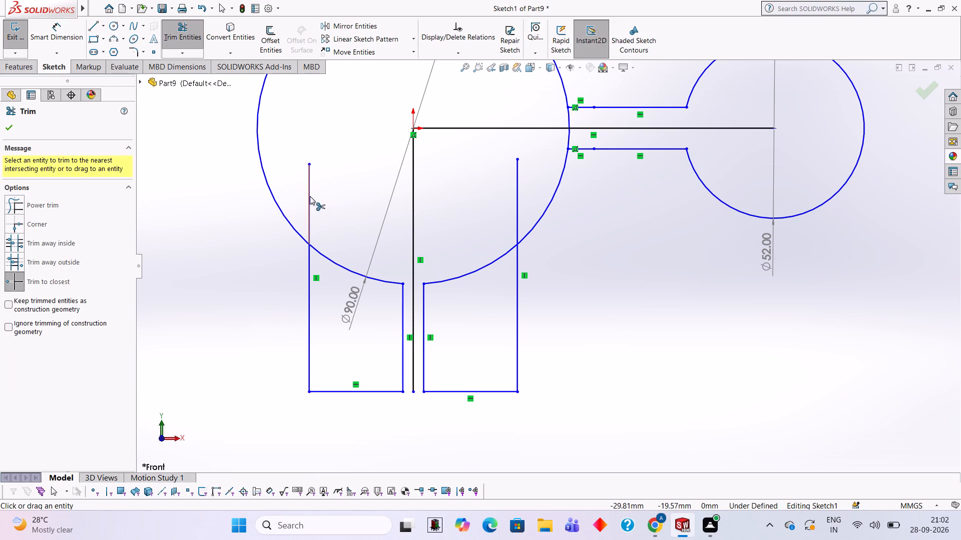
click(310, 196)
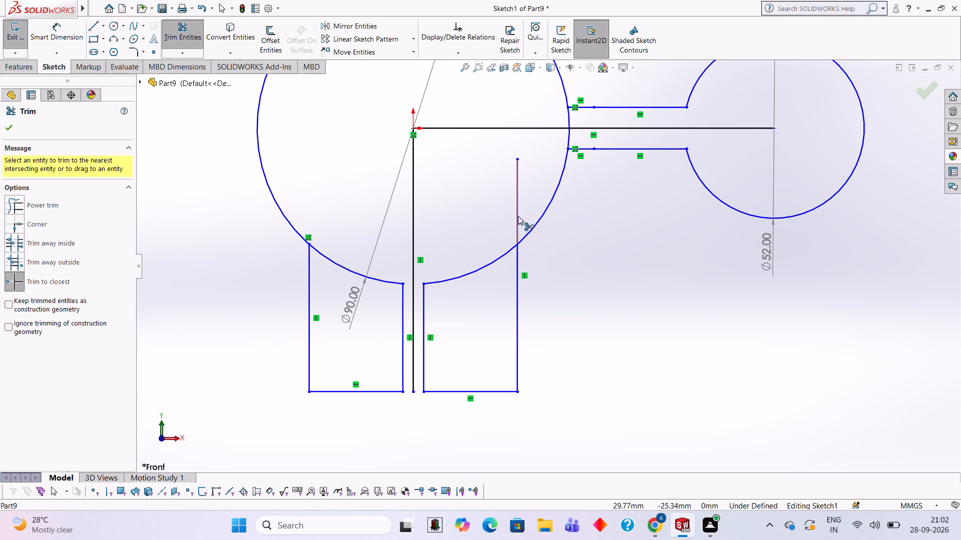
click(518, 216)
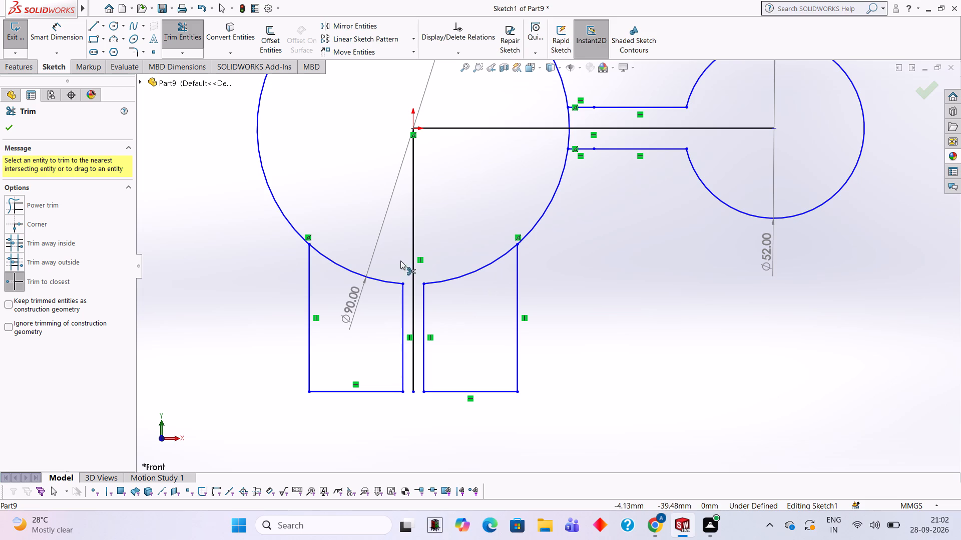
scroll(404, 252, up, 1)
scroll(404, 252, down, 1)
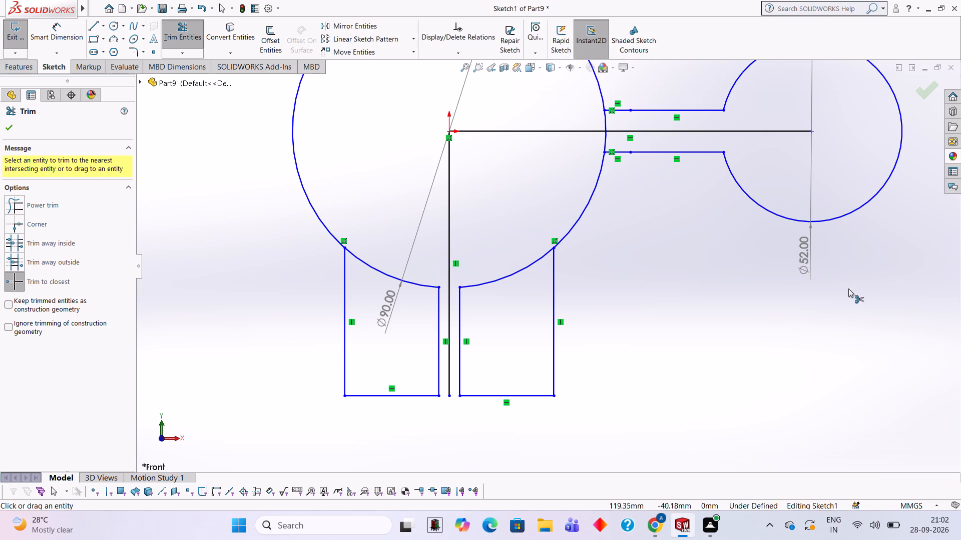
Trim away all lines of the slotted base below the 90 mm circle, including the vertical centre line from the origin.
scroll(595, 183, up, 2)
scroll(594, 183, down, 1)
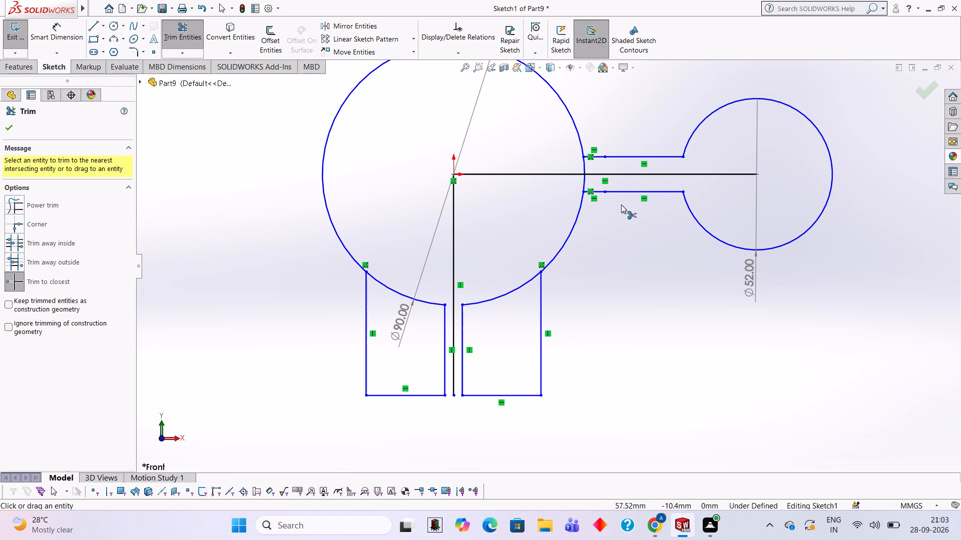
scroll(629, 161, up, 1)
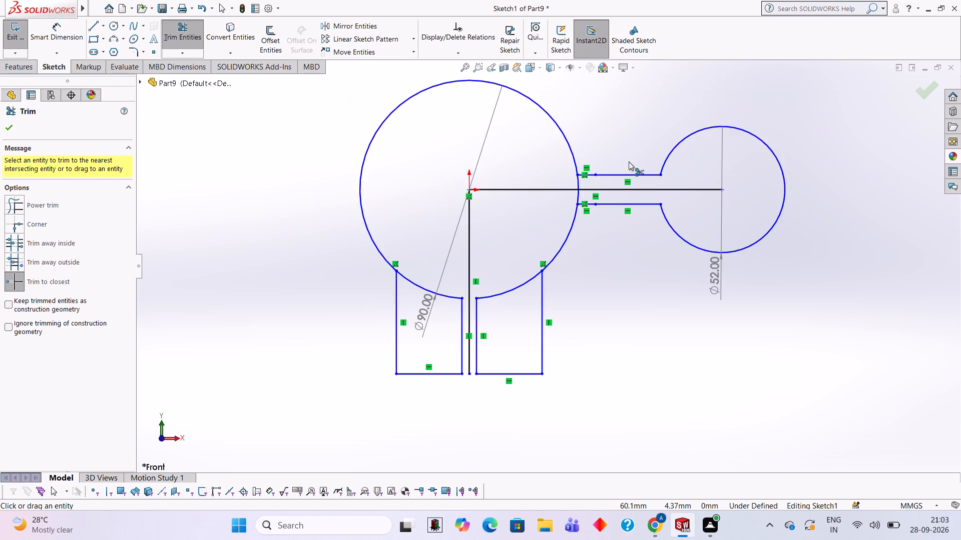
scroll(629, 161, up, 1)
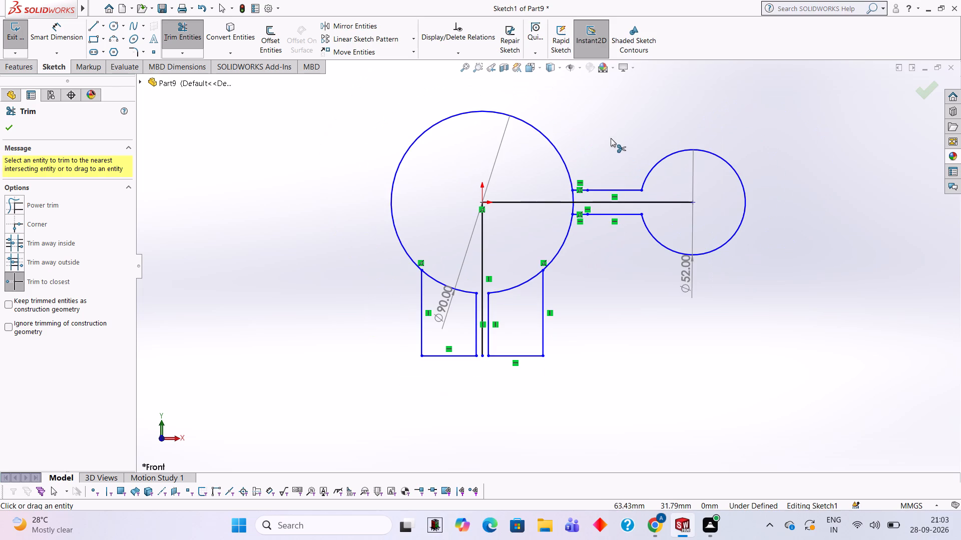
scroll(611, 138, up, 1)
scroll(611, 138, down, 2)
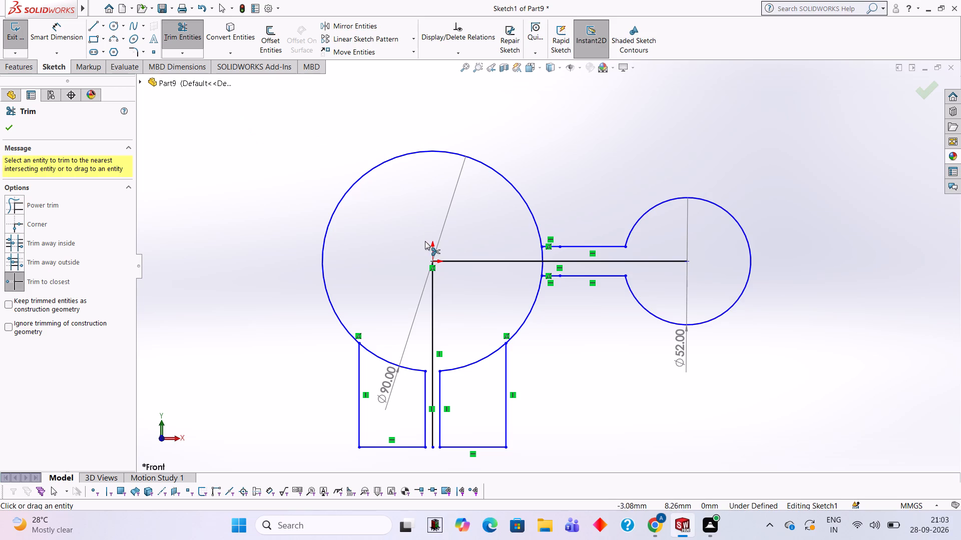
click(422, 390)
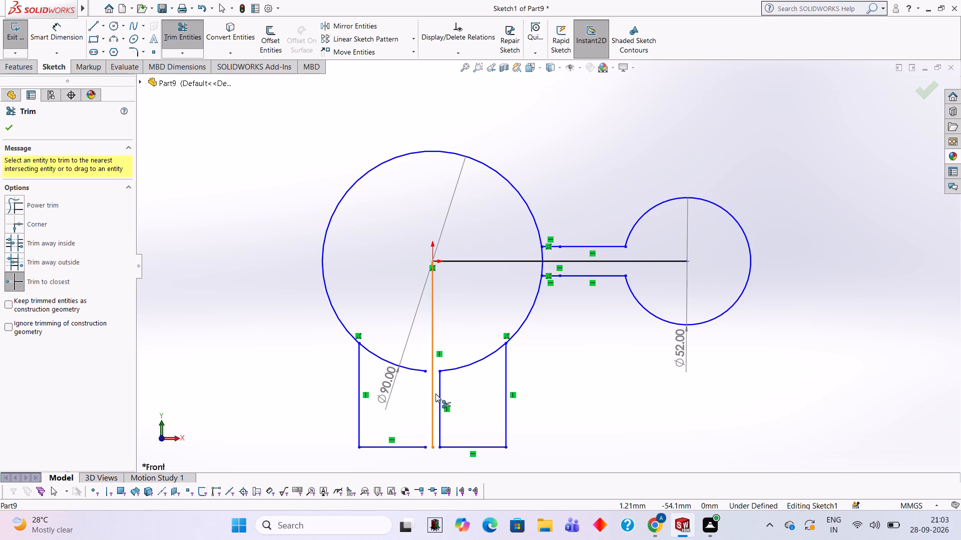
click(441, 394)
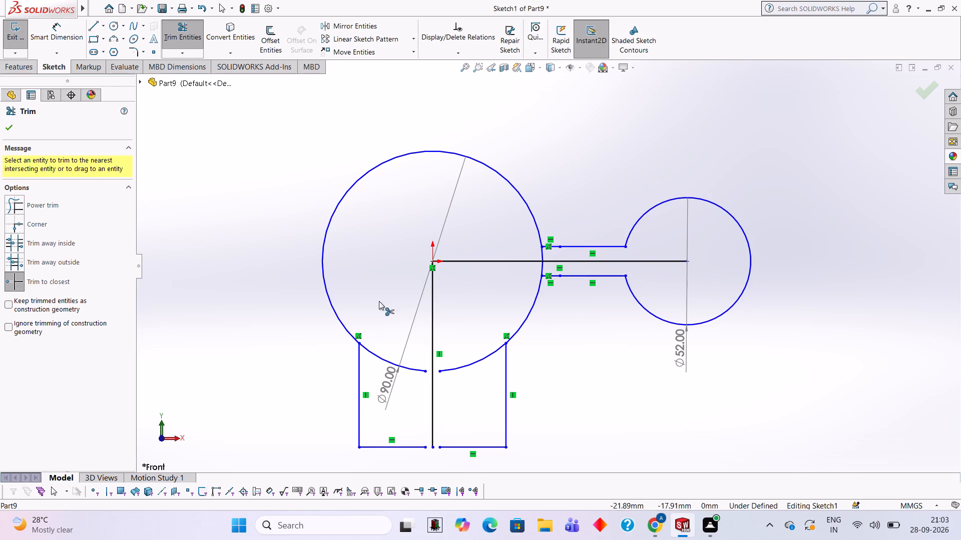
click(360, 363)
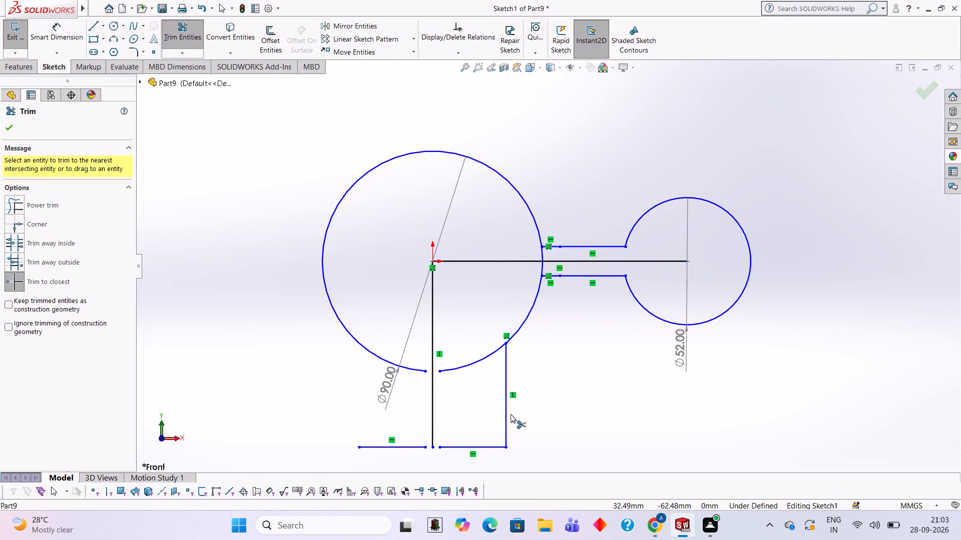
click(505, 414)
click(494, 444)
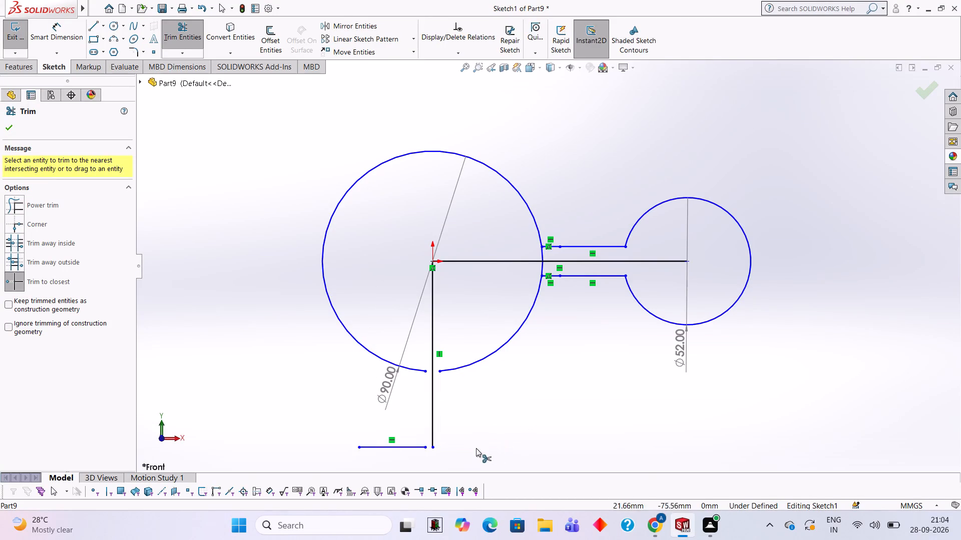
click(418, 449)
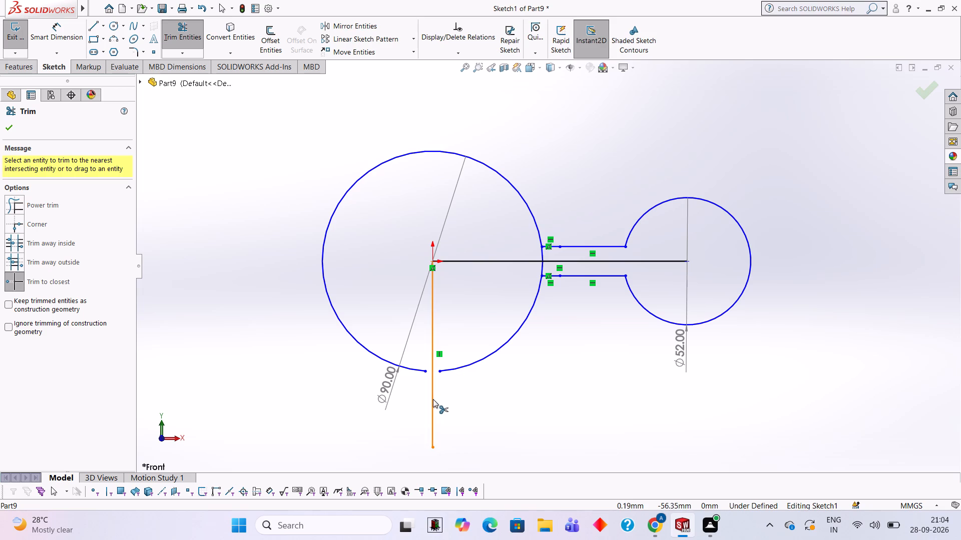
click(433, 399)
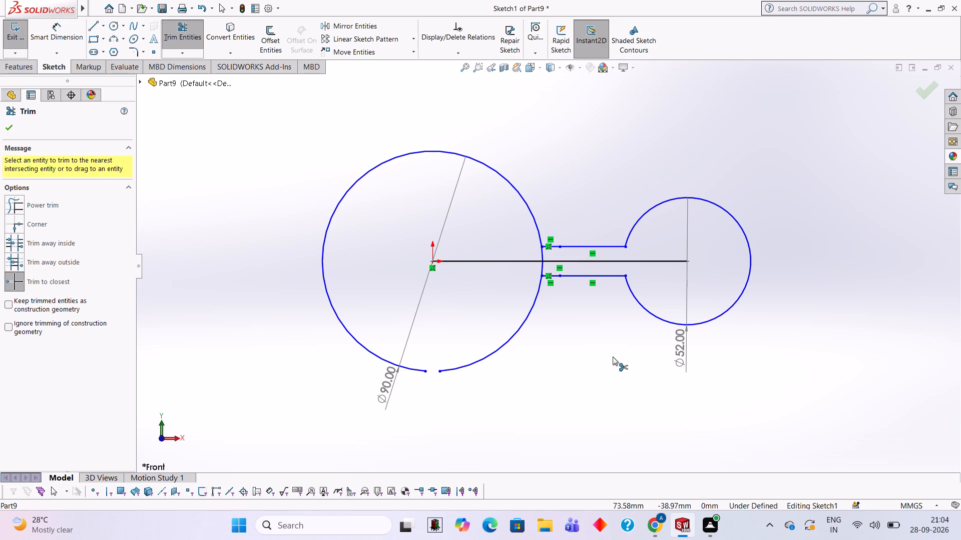
Trim away all remaining arcs of the broken 90 mm circle, including the pieces between the two bar lines.
scroll(606, 358, down, 1)
scroll(607, 358, up, 1)
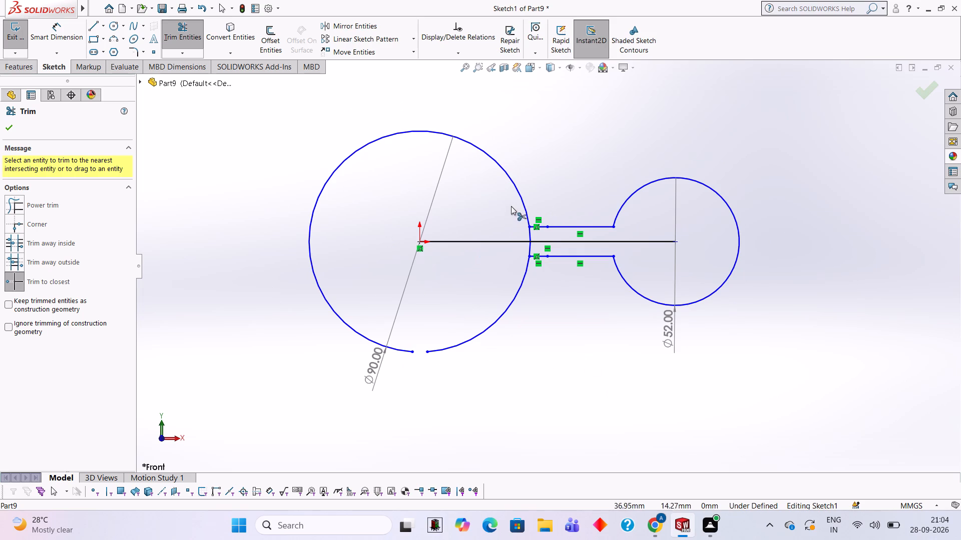
click(523, 201)
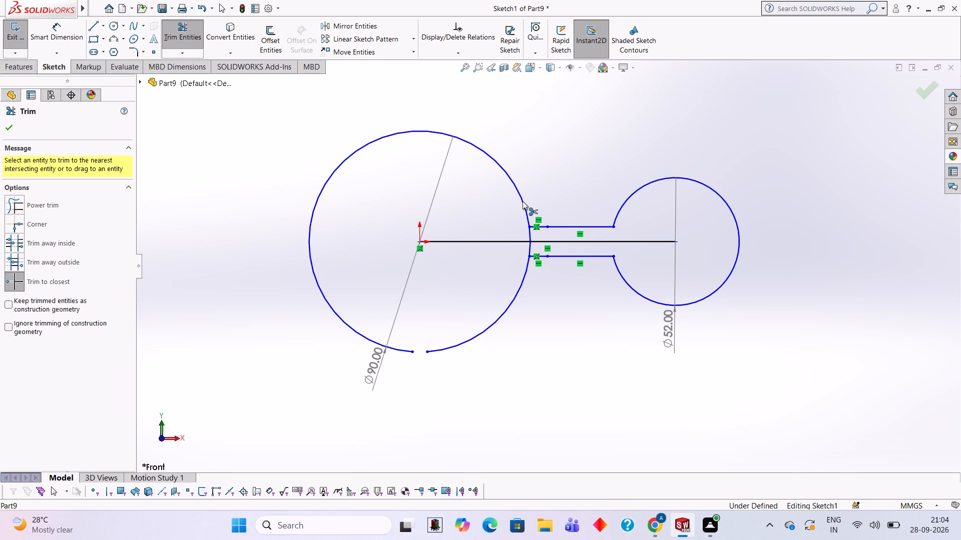
click(519, 286)
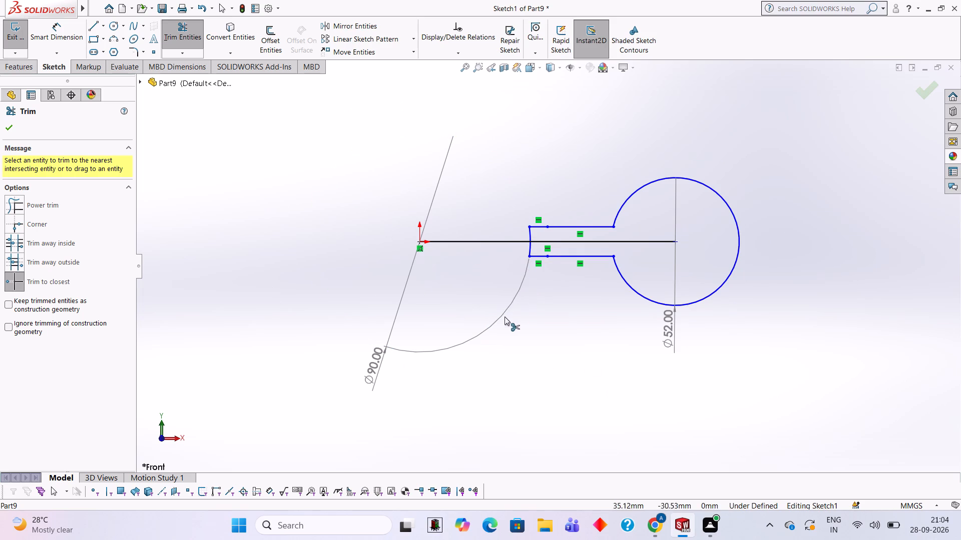
click(531, 236)
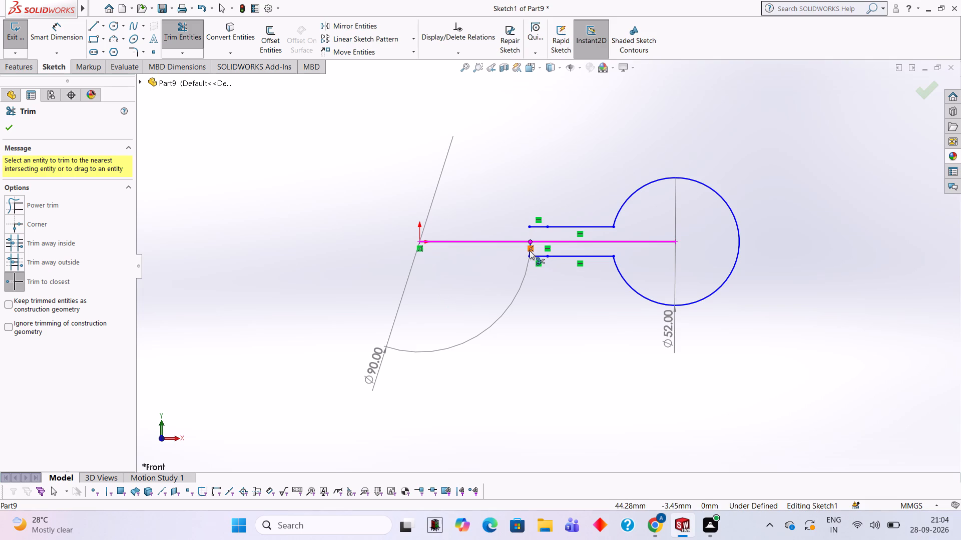
scroll(529, 246, down, 2)
click(531, 254)
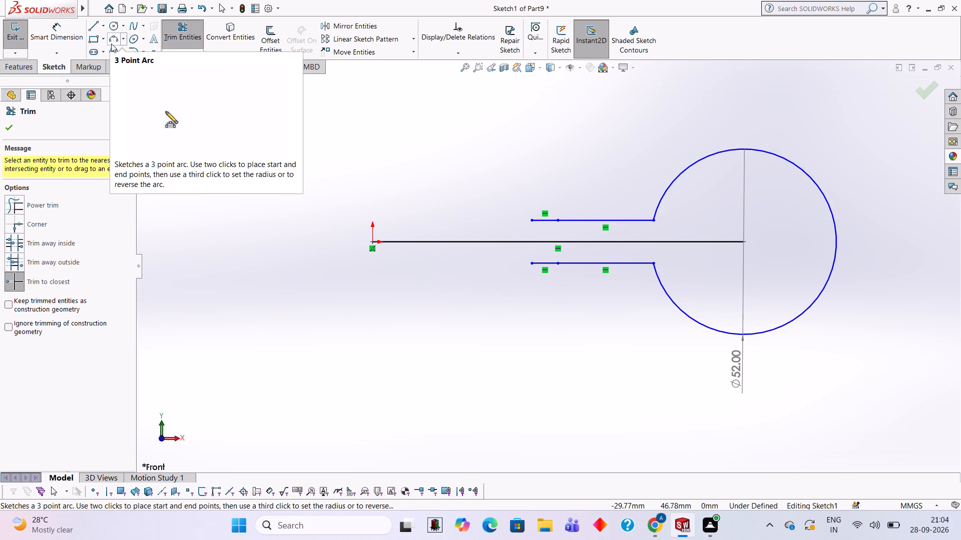
Draw a 90 mm diameter circle centred on the origin.
click(114, 30)
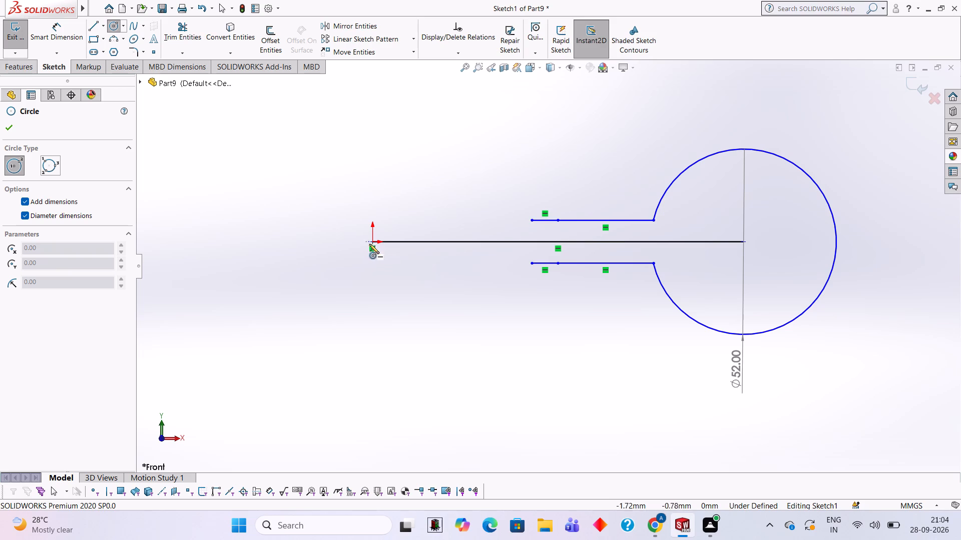
click(373, 240)
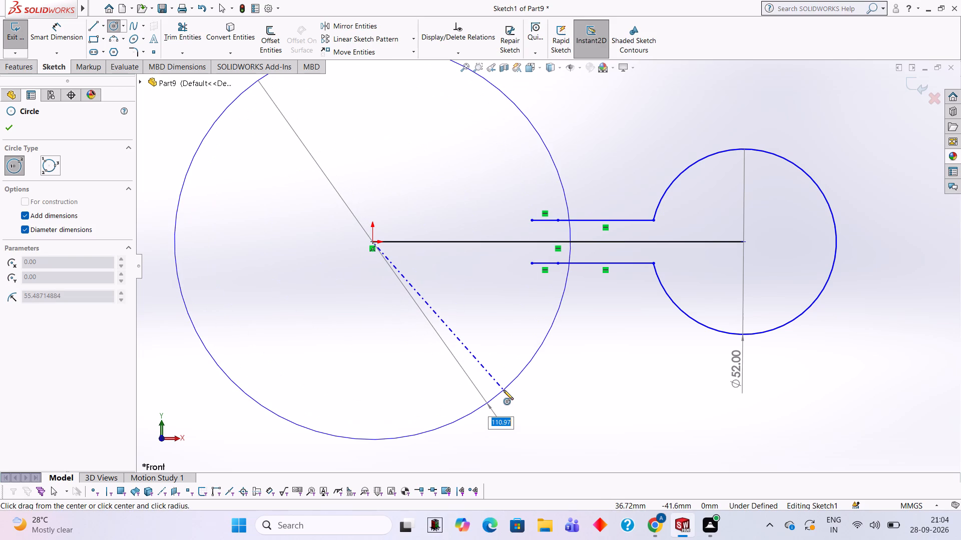
text(90)
key(Return)
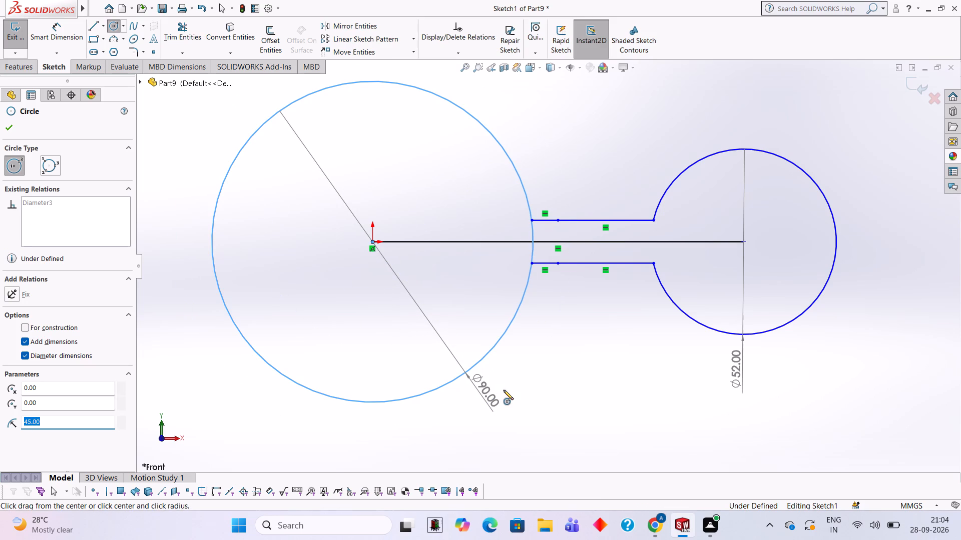
Trim away the 90 mm circle's arc between the two bar lines and the horizontal centre line joining the circle centres.
scroll(607, 157, up, 2)
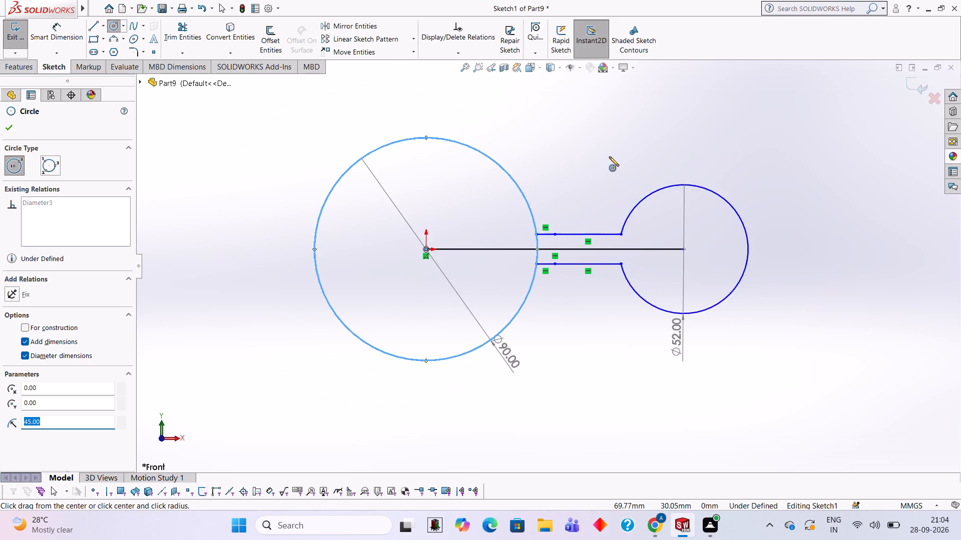
scroll(609, 156, down, 1)
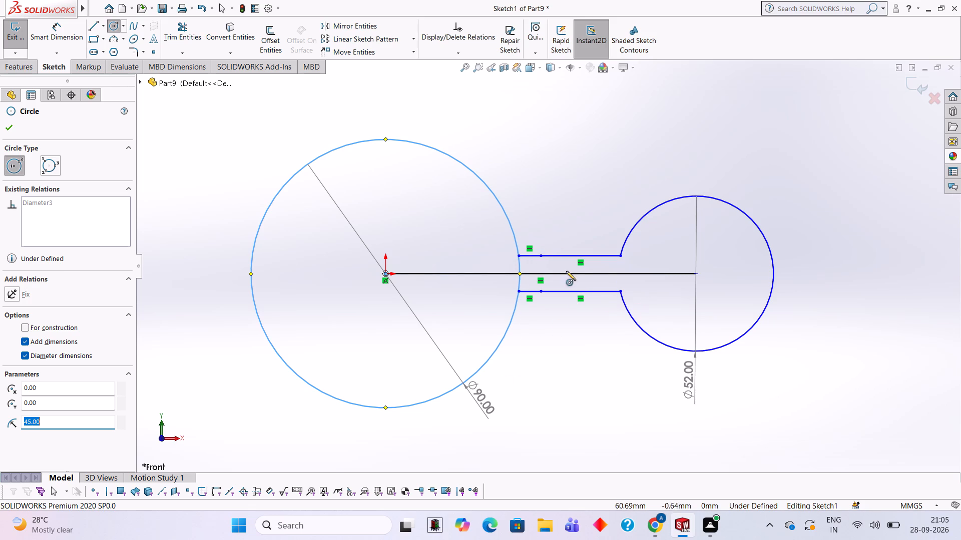
scroll(576, 251, up, 1)
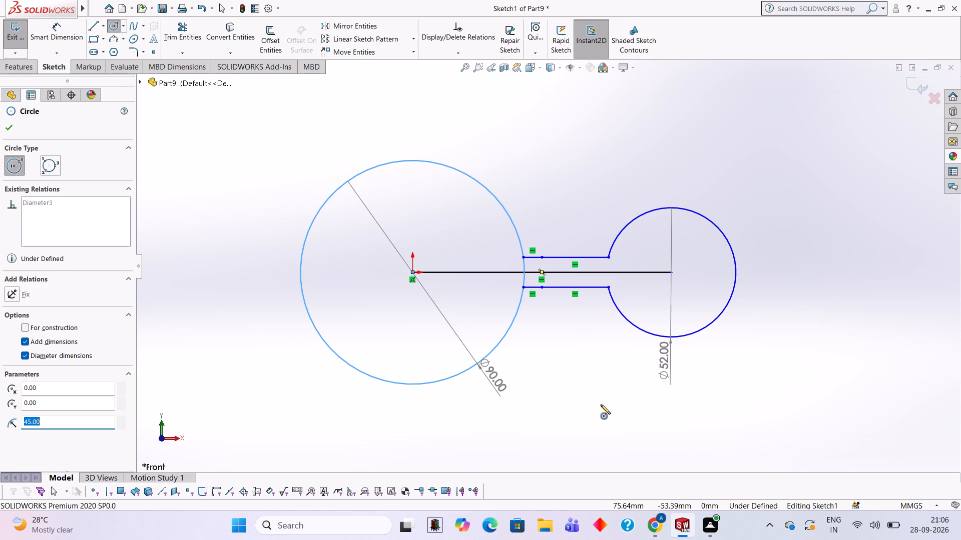
scroll(617, 370, up, 1)
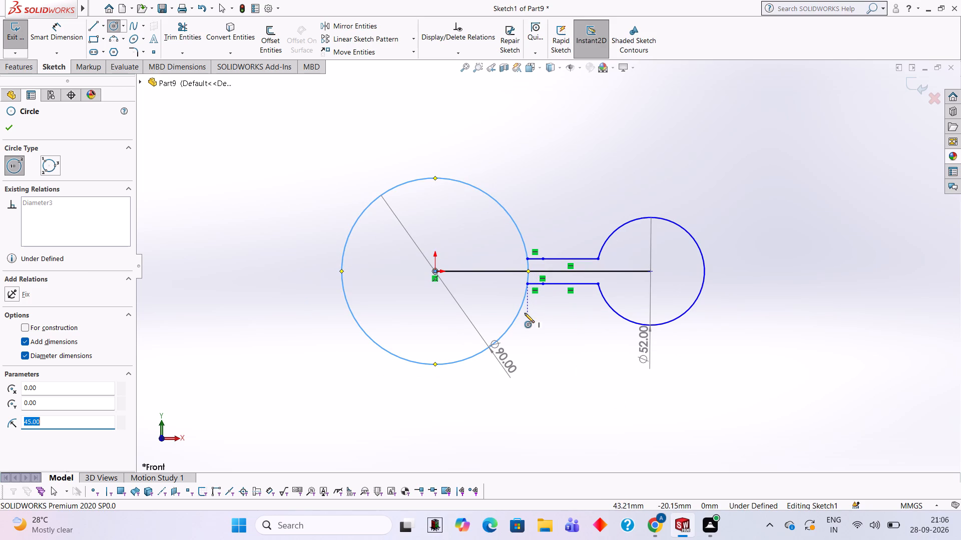
click(192, 33)
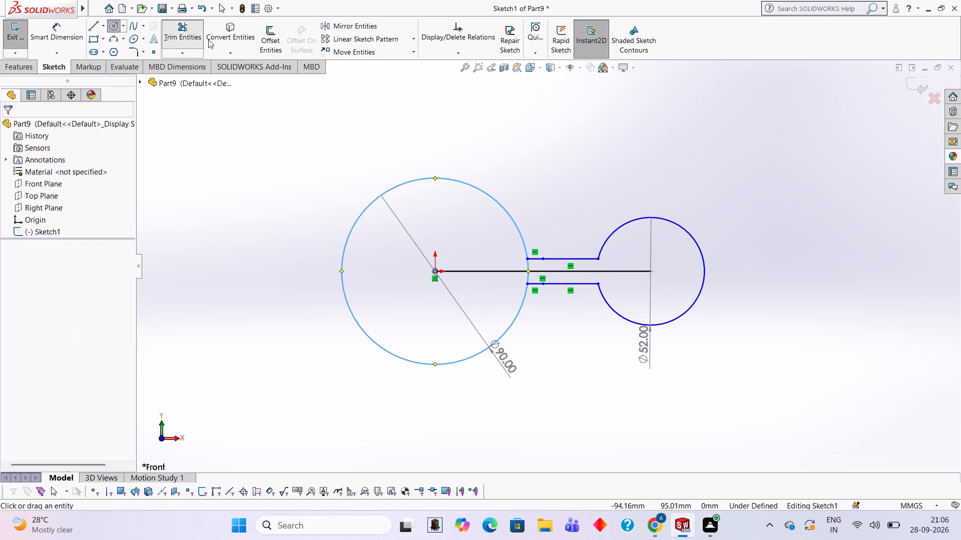
click(528, 262)
scroll(530, 278, down, 2)
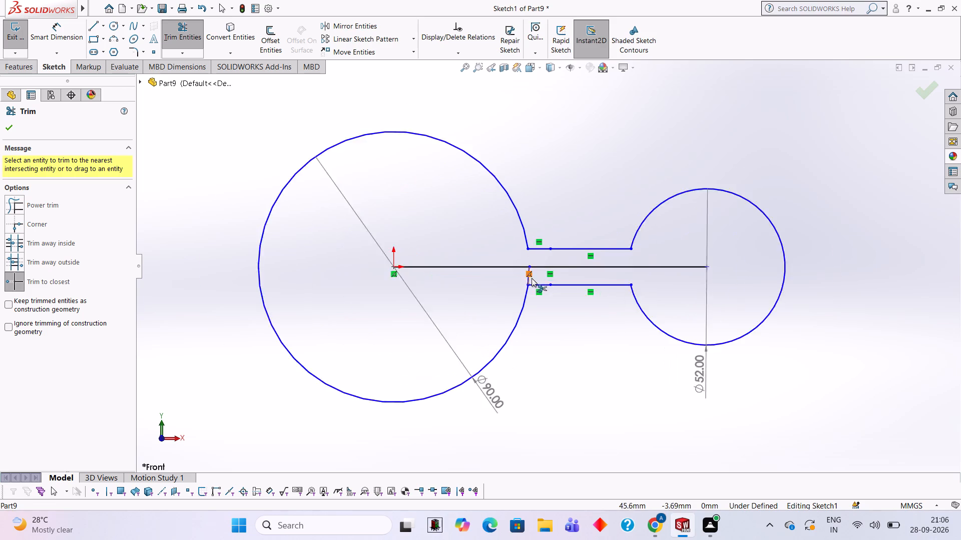
scroll(532, 278, down, 1)
click(527, 280)
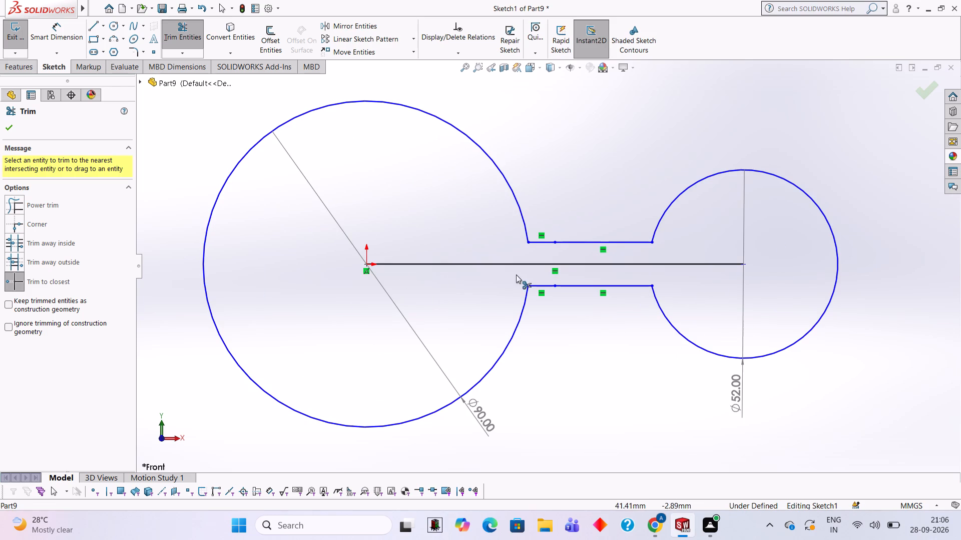
scroll(483, 274, up, 1)
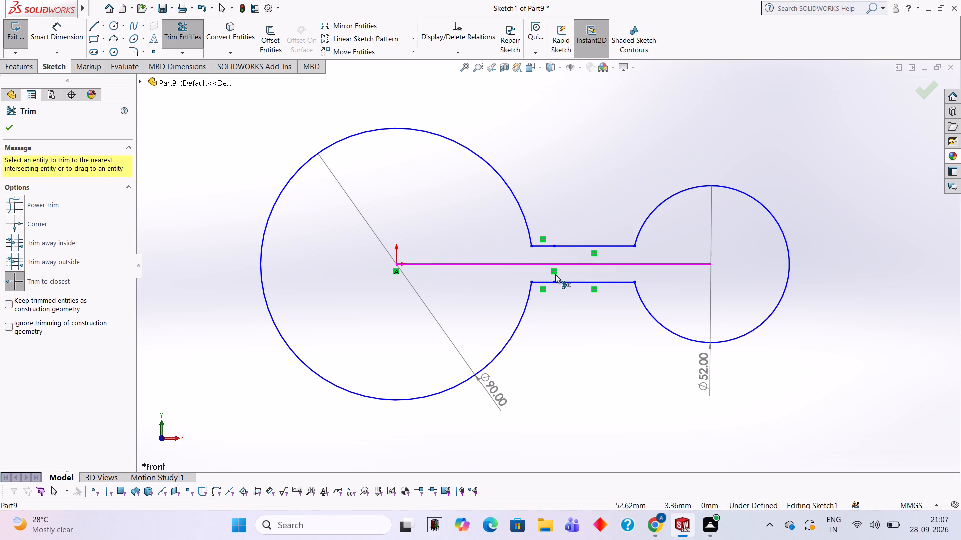
click(607, 264)
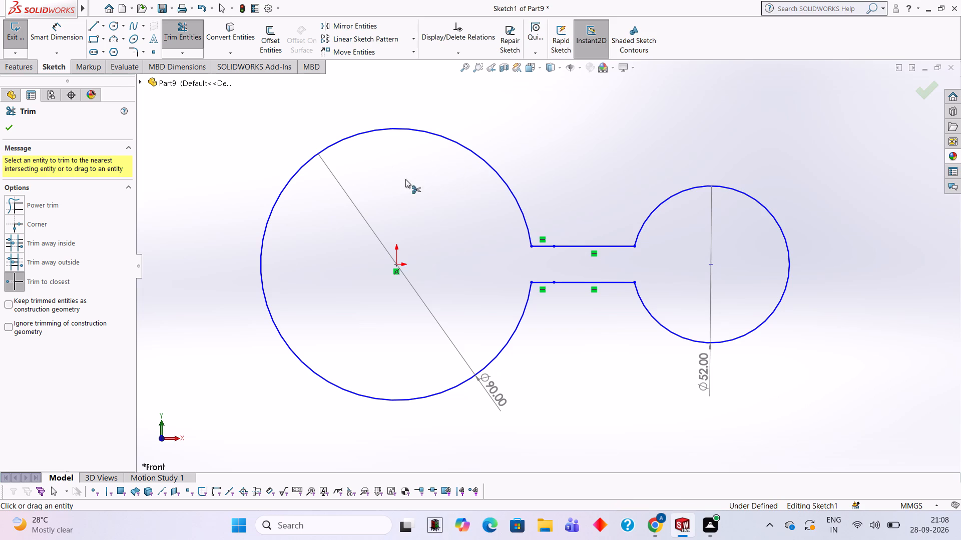
Extrude the closed two-circle and bar profile as a blind boss 40 mm deep.
click(114, 30)
click(31, 69)
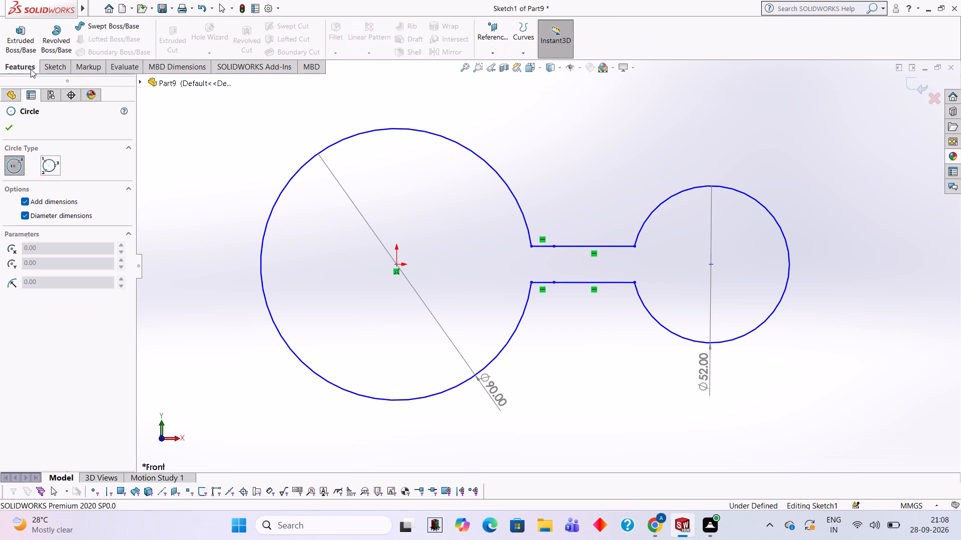
click(24, 43)
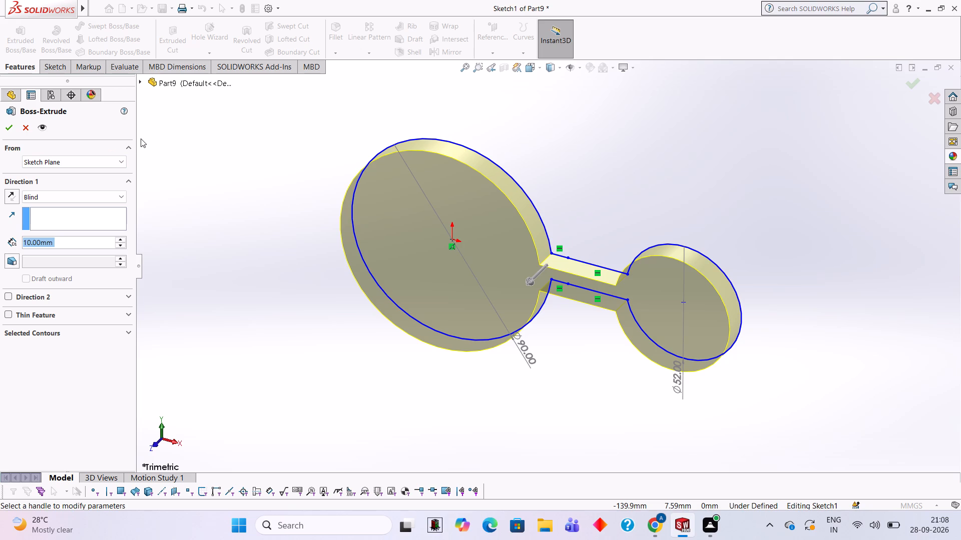
text(40)
key(Return)
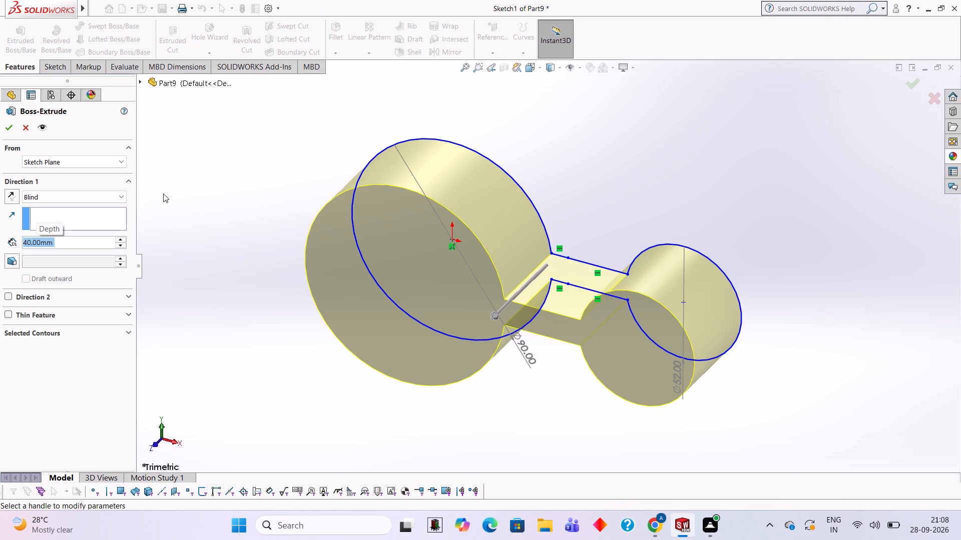
click(5, 129)
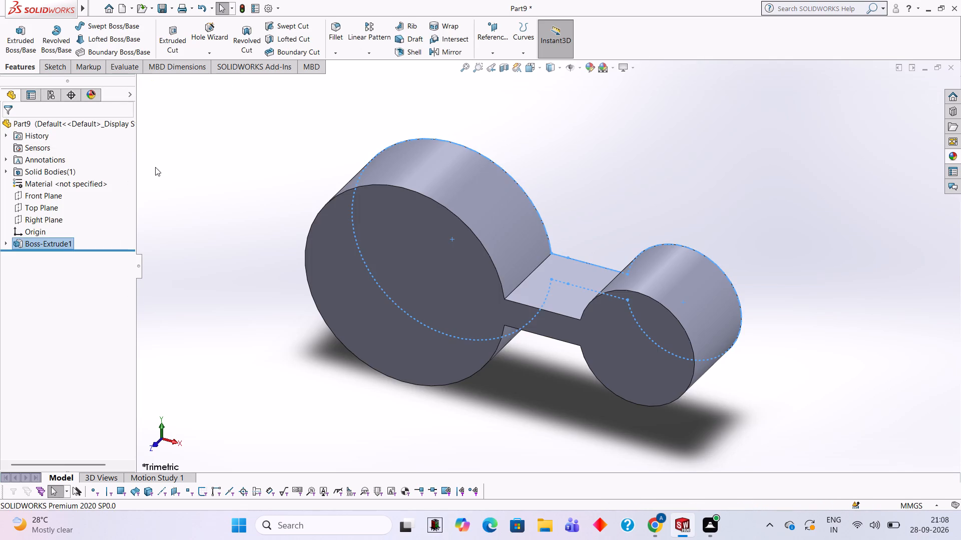
click(155, 167)
Sketch a 28 mm diameter circle on the part's front face, concentric with the small round end.
middle_drag(607, 202, 601, 150)
scroll(603, 151, up, 1)
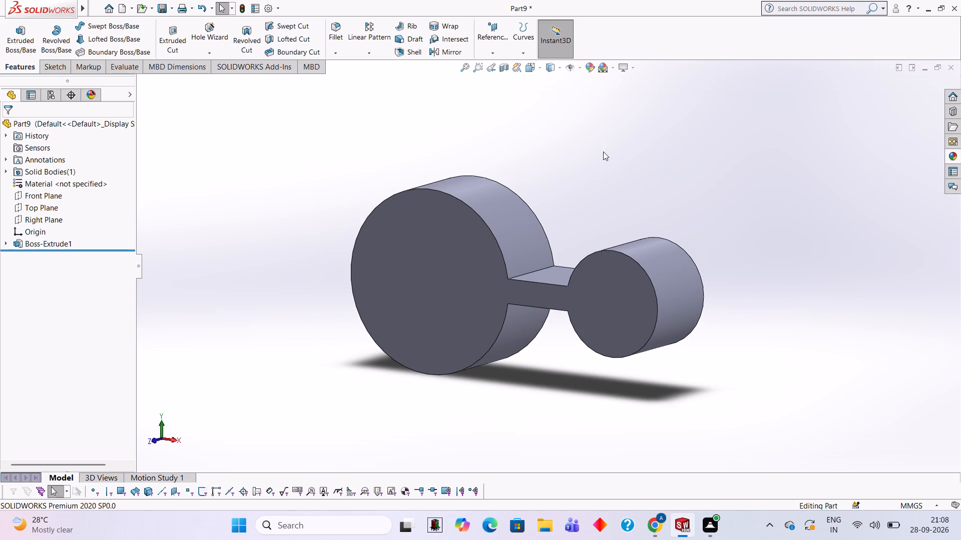
middle_drag(639, 231, 761, 180)
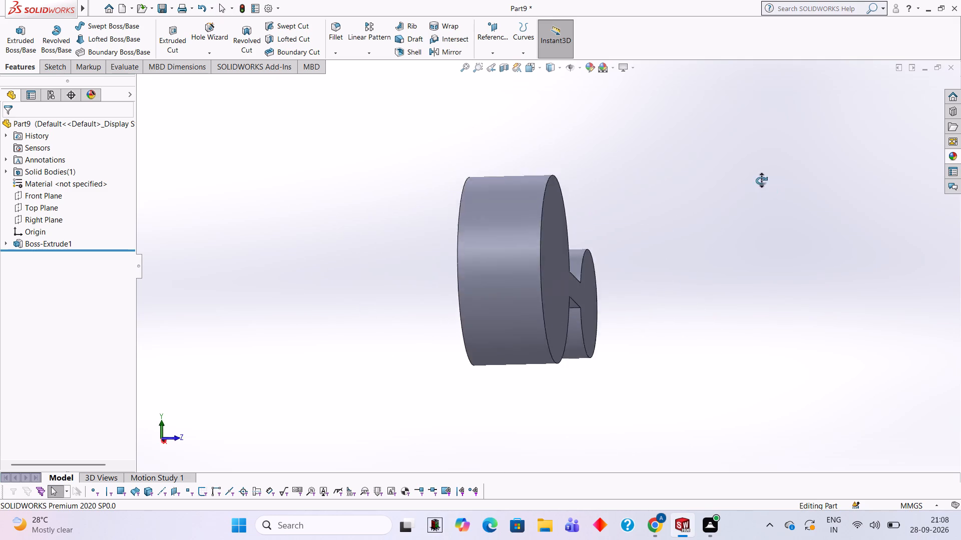
middle_drag(761, 180, 641, 266)
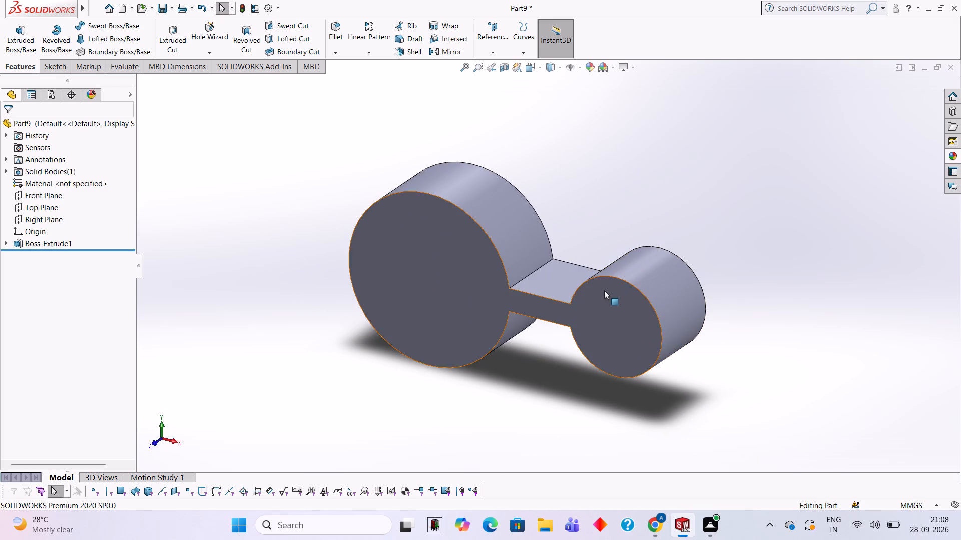
click(629, 338)
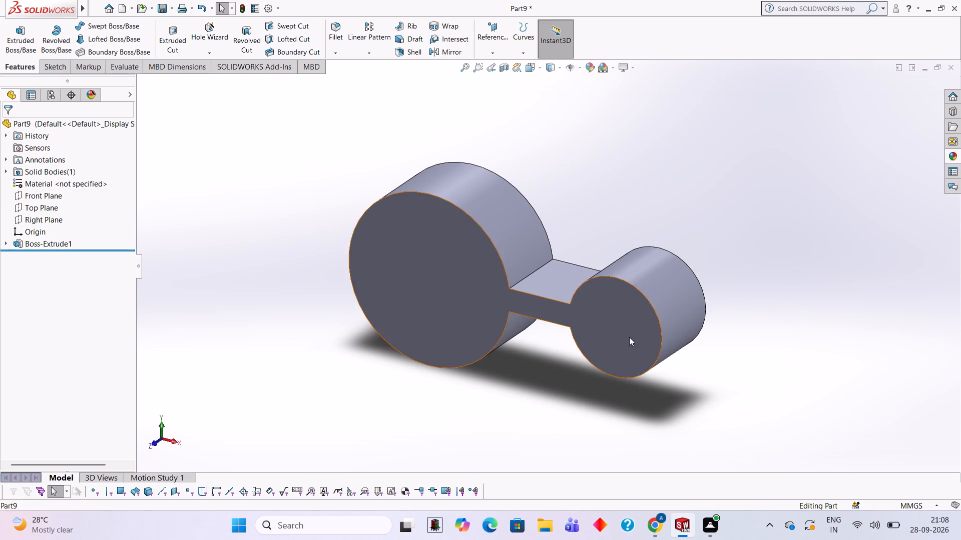
click(675, 305)
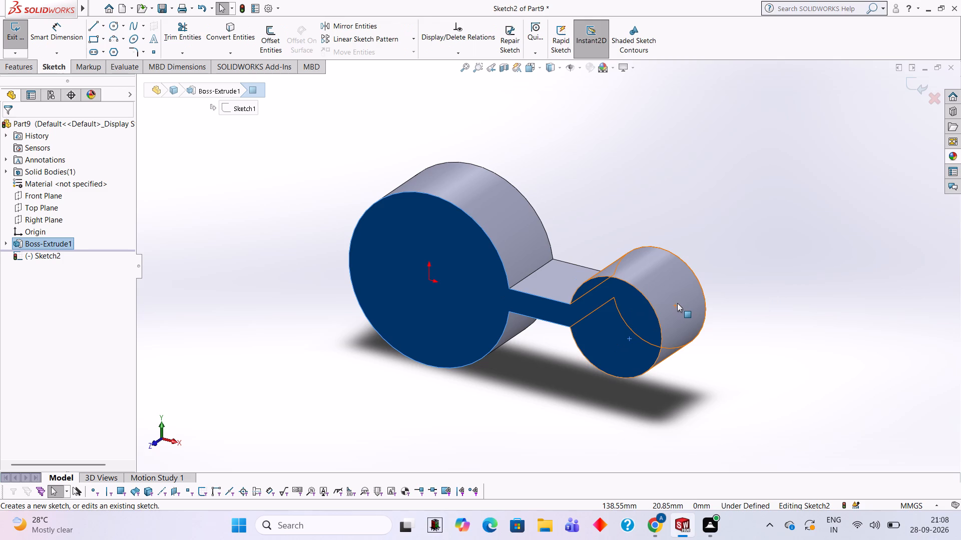
key(ctrl+8)
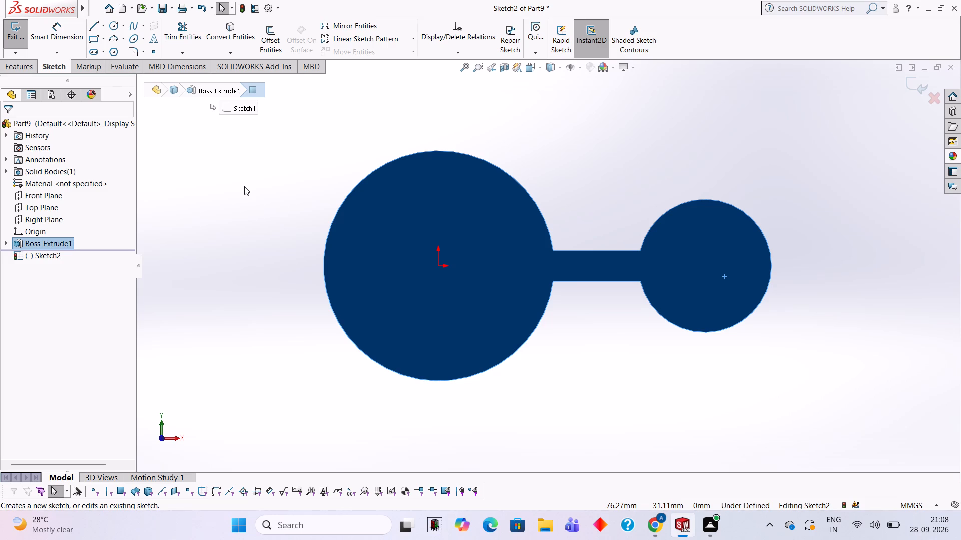
click(118, 28)
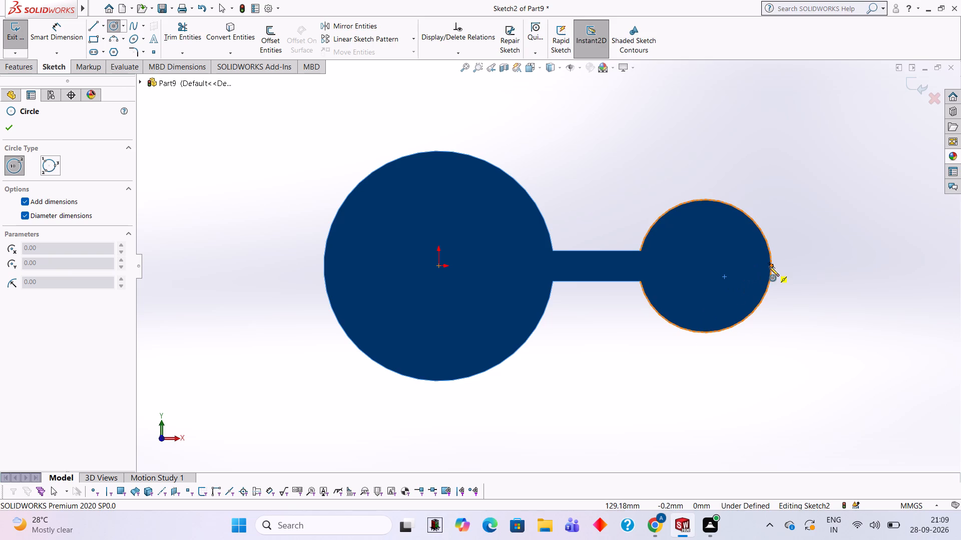
click(704, 267)
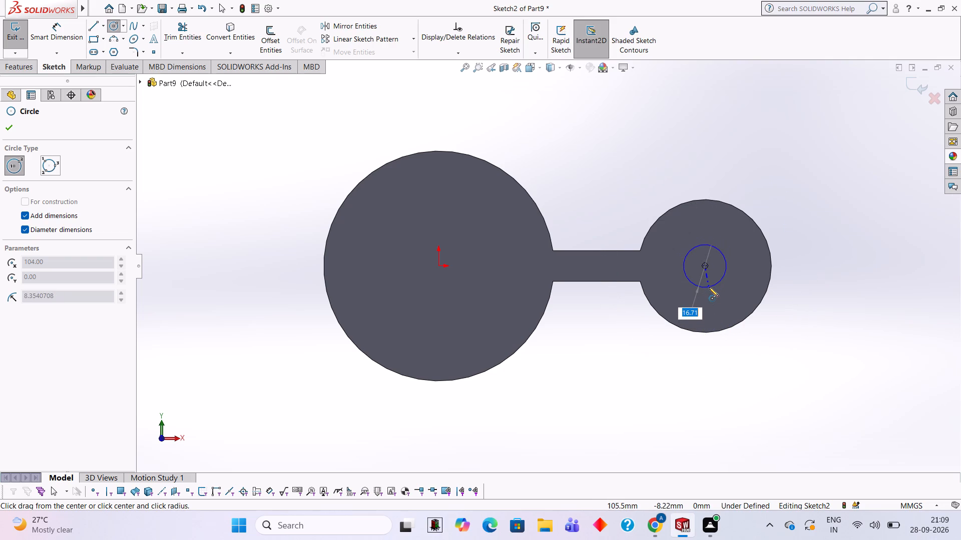
text(28)
key(Return)
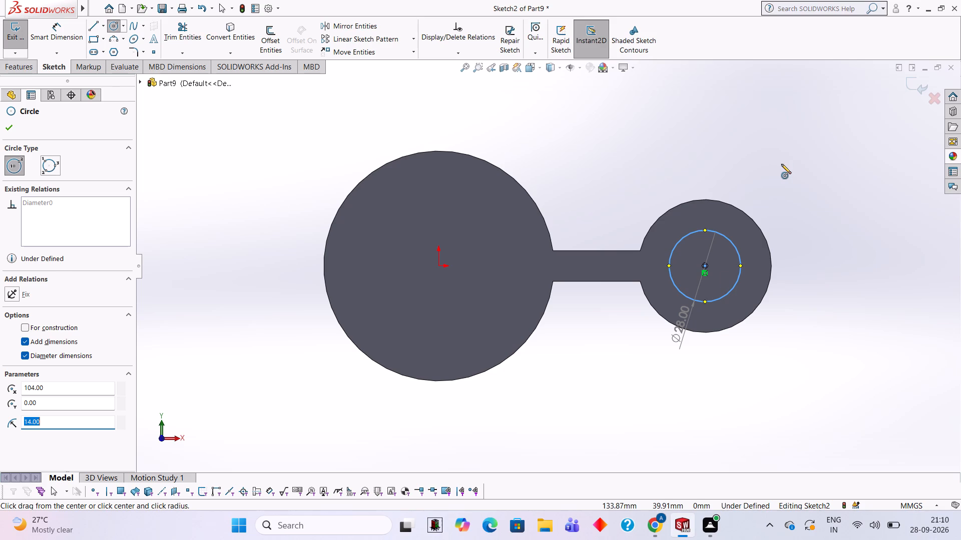
Cut the 28 mm circle into the small round end as a blind extruded cut 40 mm deep.
middle_drag(764, 168, 732, 232)
scroll(726, 213, down, 1)
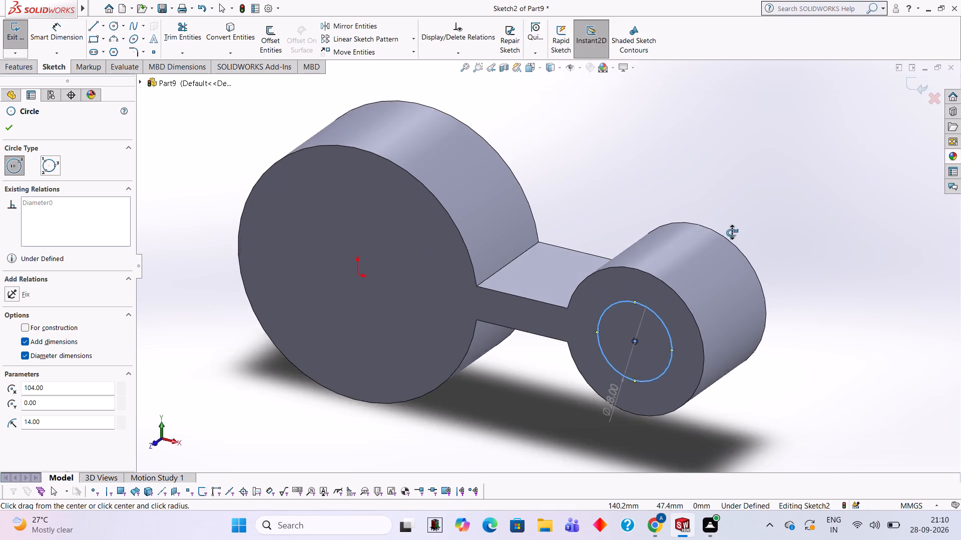
middle_drag(732, 232, 724, 232)
scroll(605, 182, up, 3)
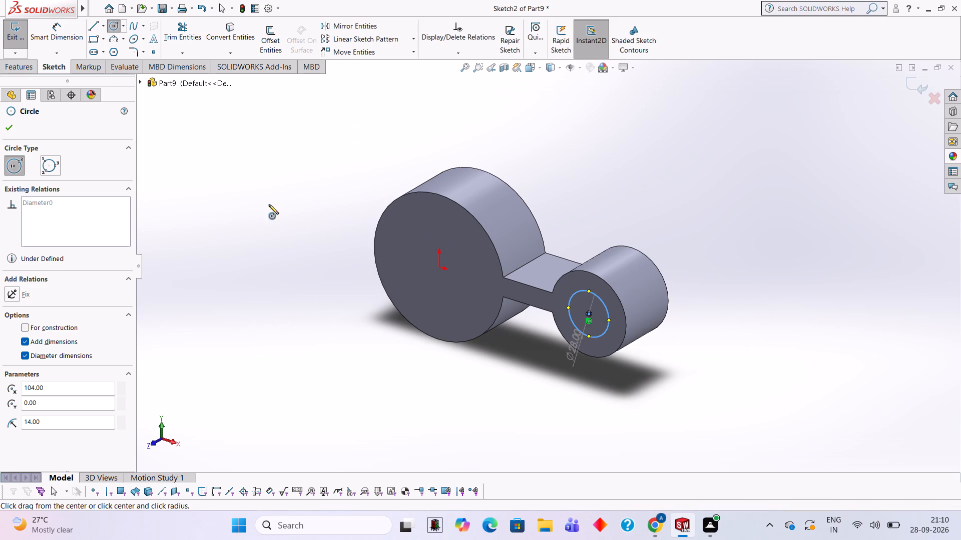
click(56, 67)
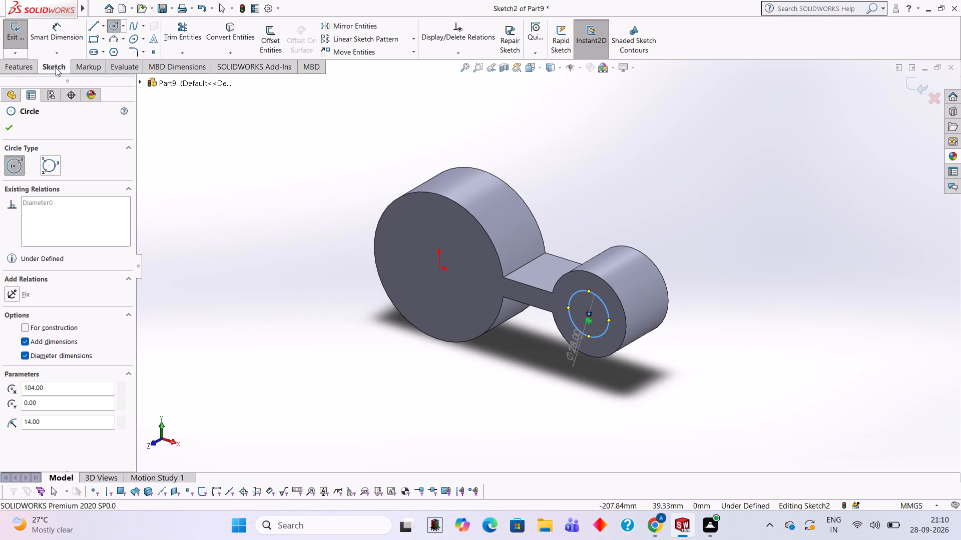
click(28, 62)
click(180, 47)
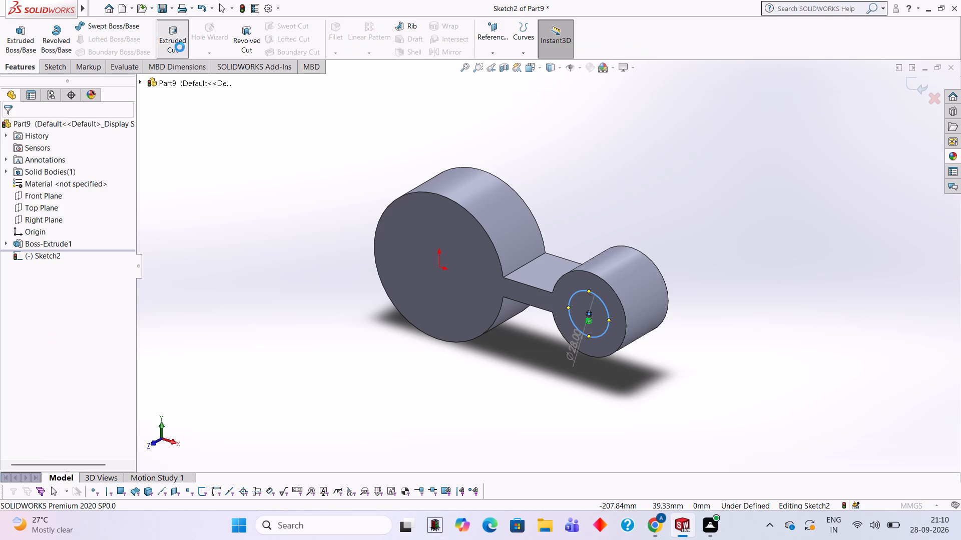
middle_drag(691, 183, 674, 174)
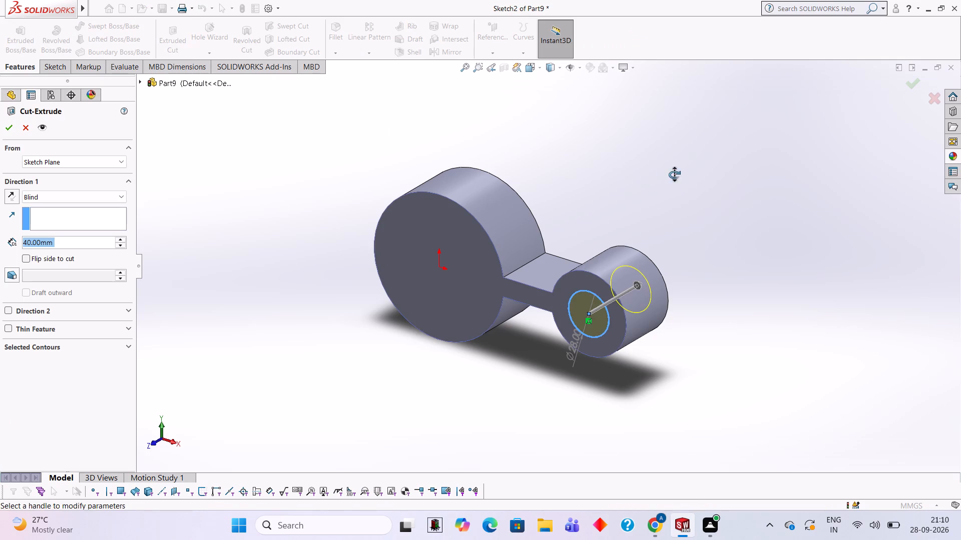
middle_drag(674, 174, 613, 166)
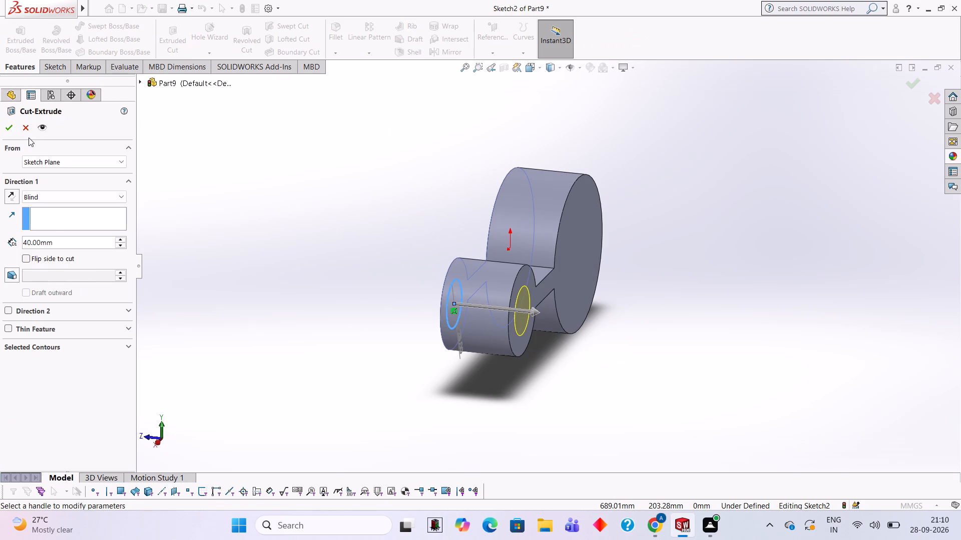
click(2, 121)
click(8, 129)
click(258, 191)
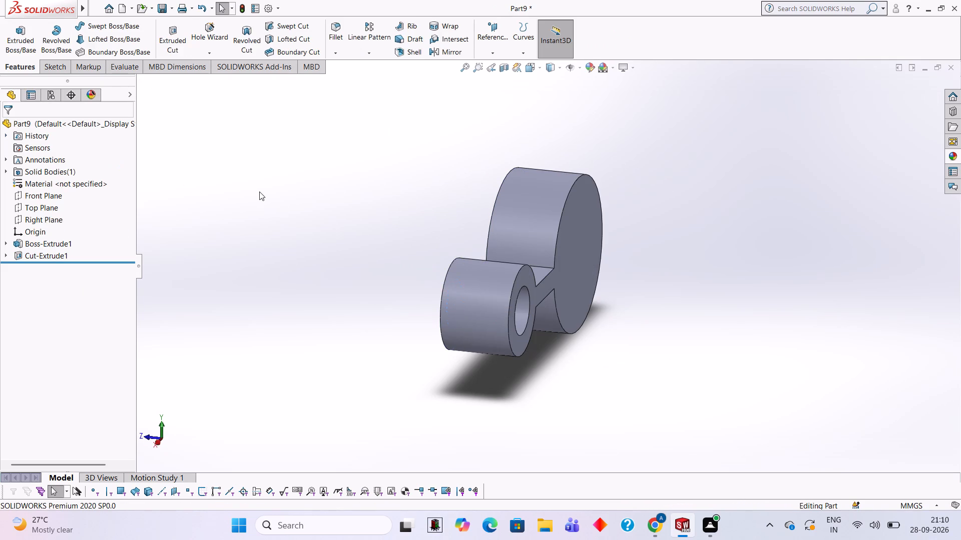
Start a new sketch on the front face and draw a 64 mm diameter circle centred on the origin.
middle_drag(283, 207, 383, 228)
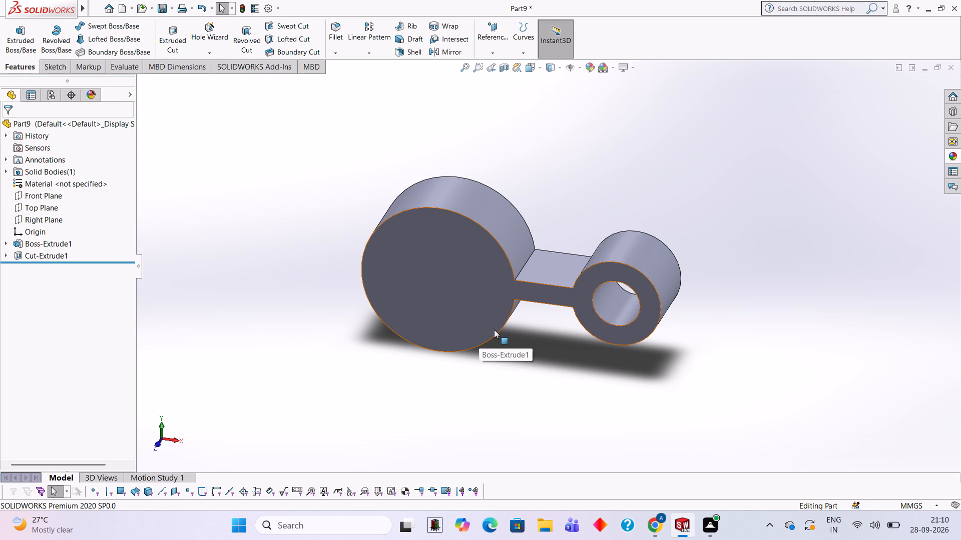
click(435, 257)
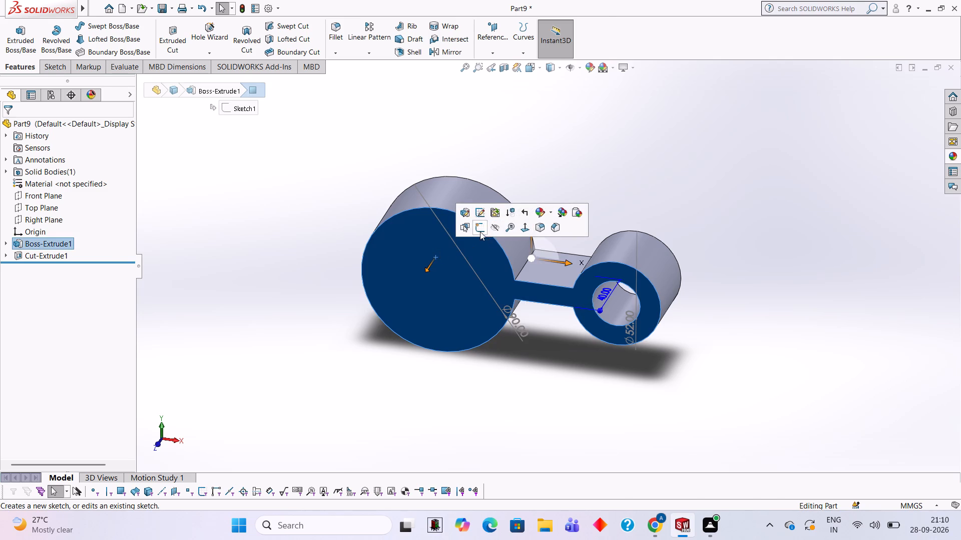
click(480, 231)
key(ctrl+8)
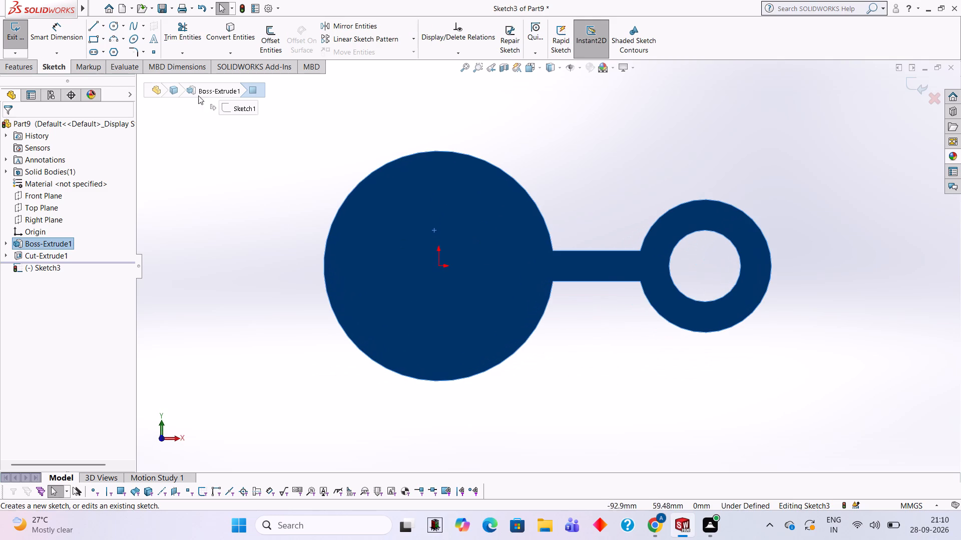
click(118, 25)
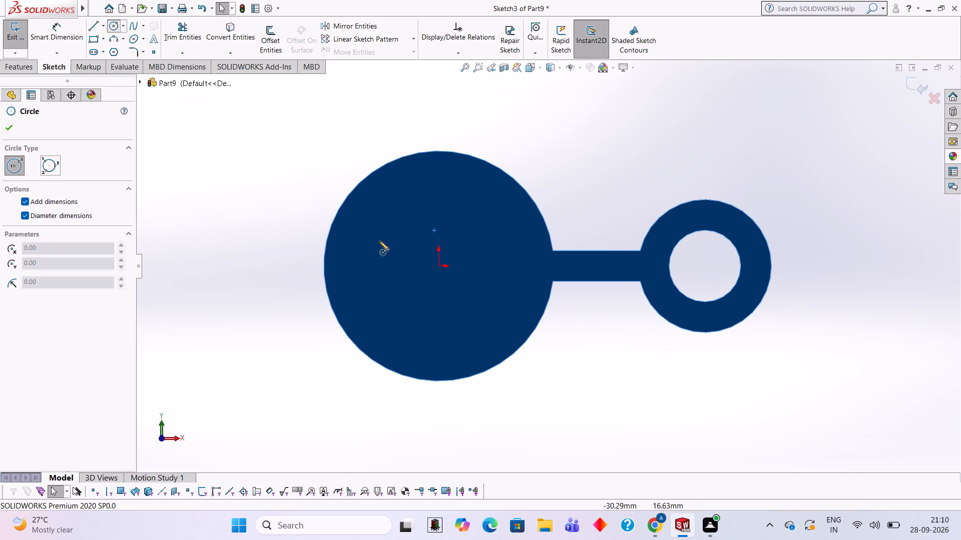
click(440, 265)
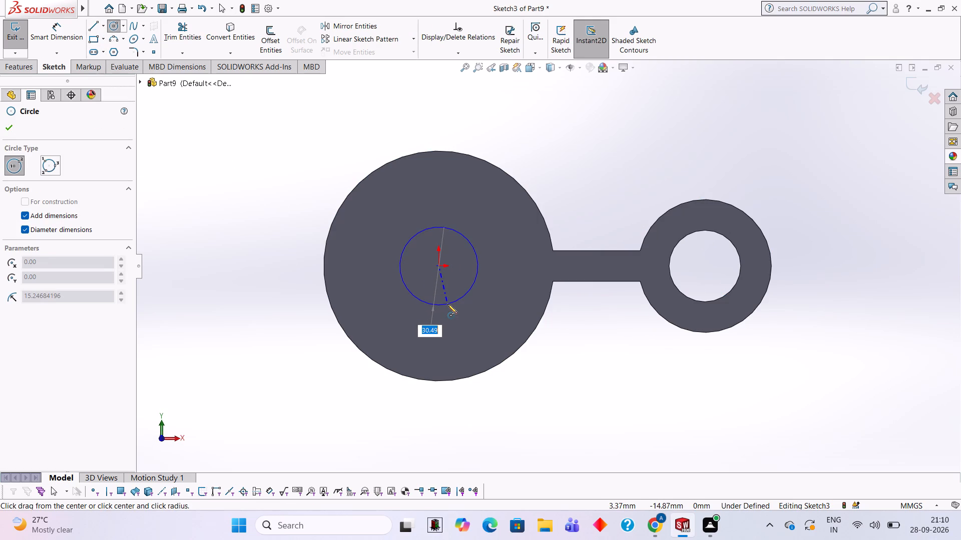
text(64)
key(Return)
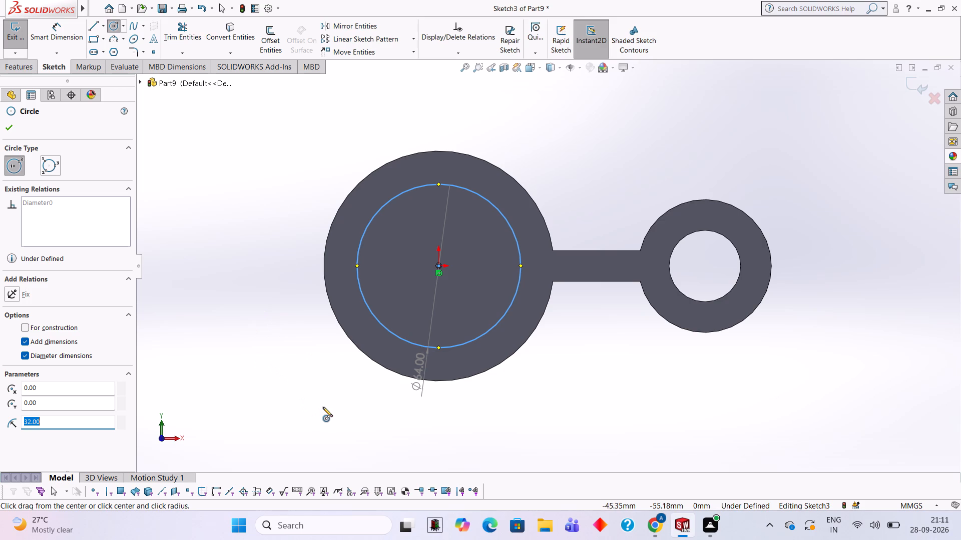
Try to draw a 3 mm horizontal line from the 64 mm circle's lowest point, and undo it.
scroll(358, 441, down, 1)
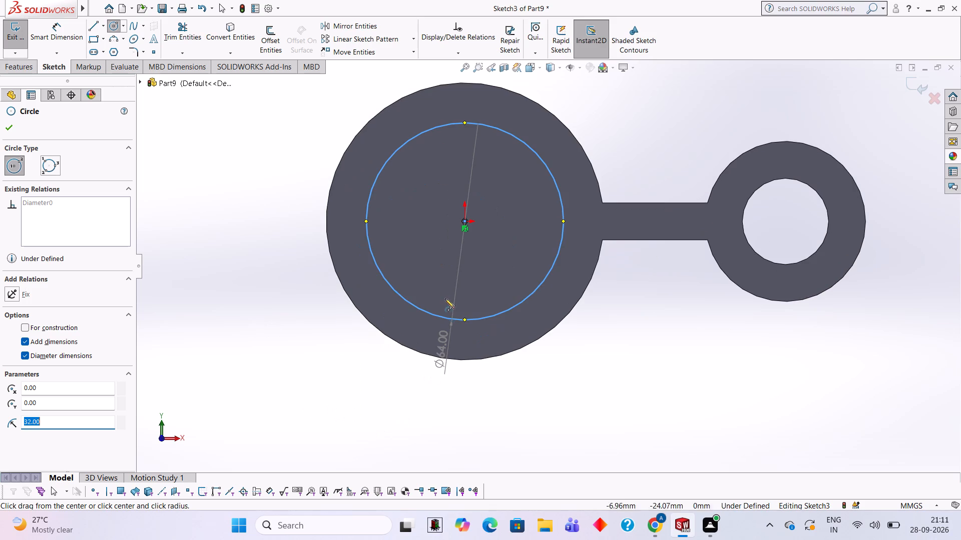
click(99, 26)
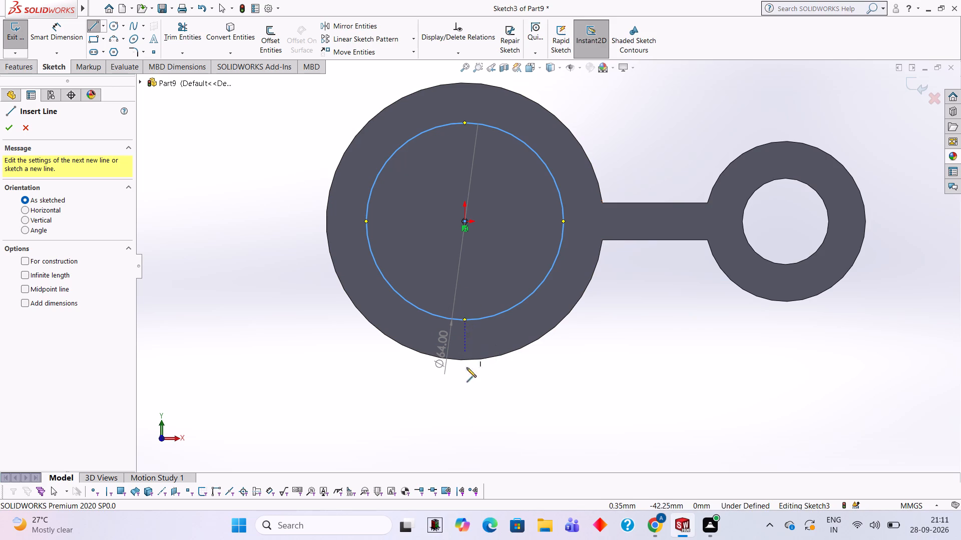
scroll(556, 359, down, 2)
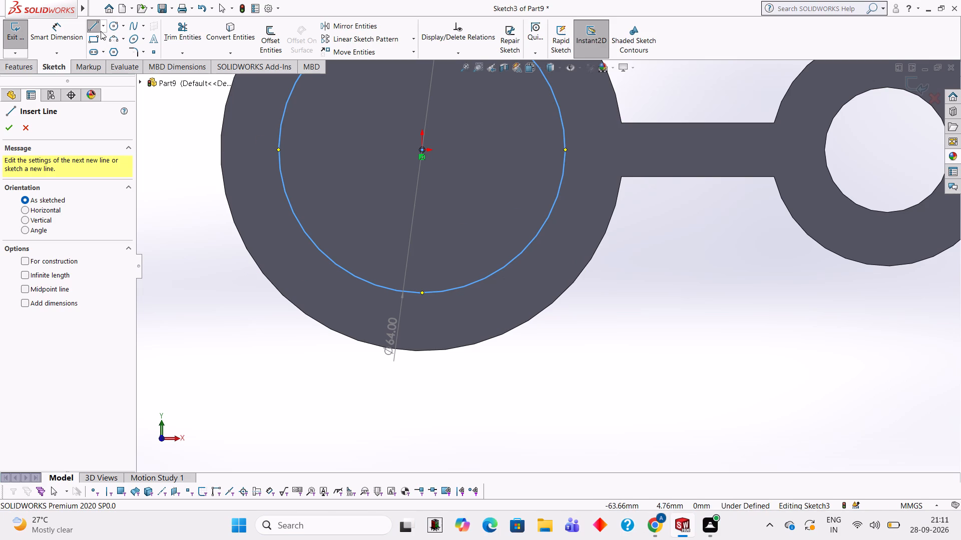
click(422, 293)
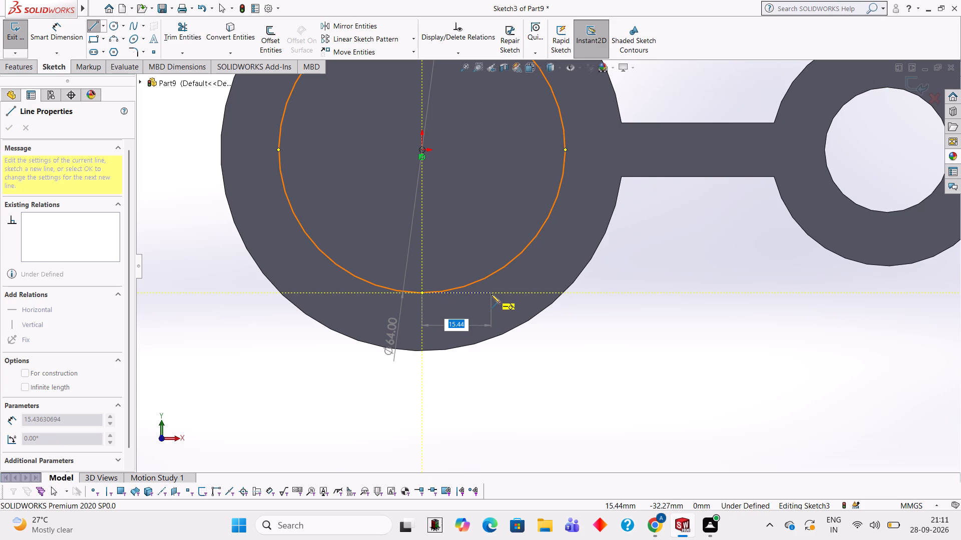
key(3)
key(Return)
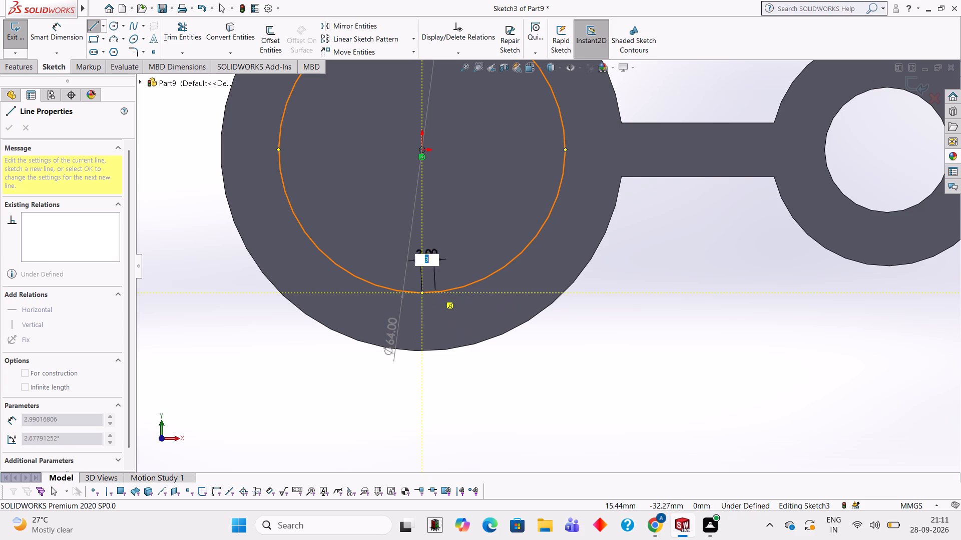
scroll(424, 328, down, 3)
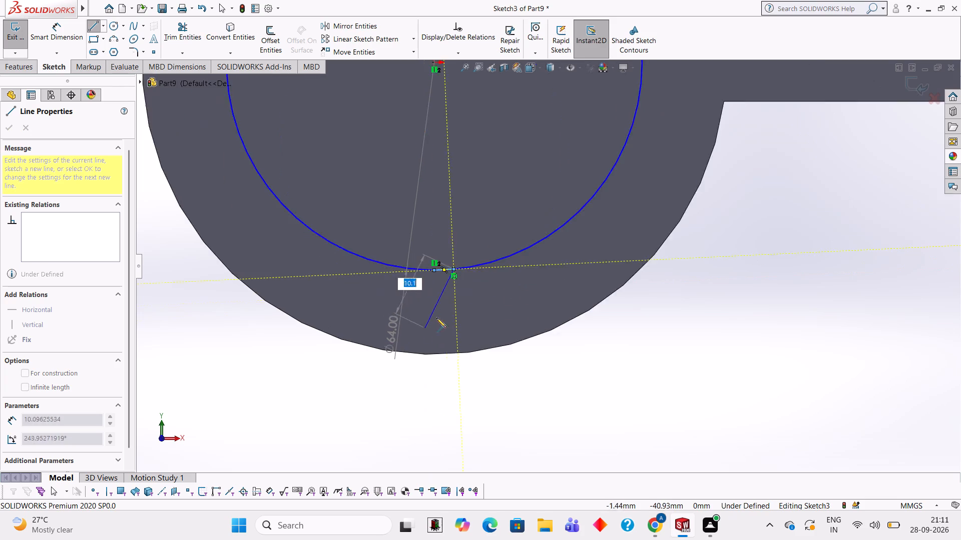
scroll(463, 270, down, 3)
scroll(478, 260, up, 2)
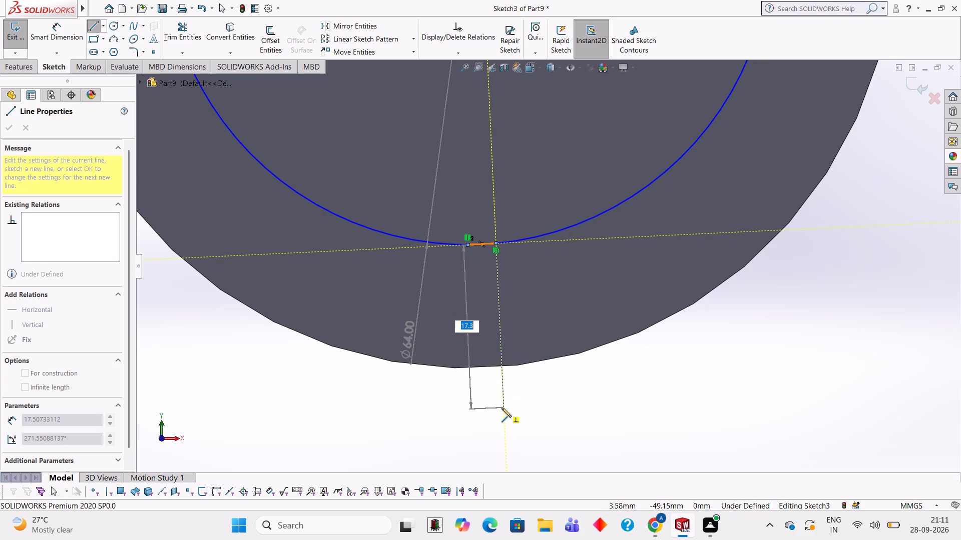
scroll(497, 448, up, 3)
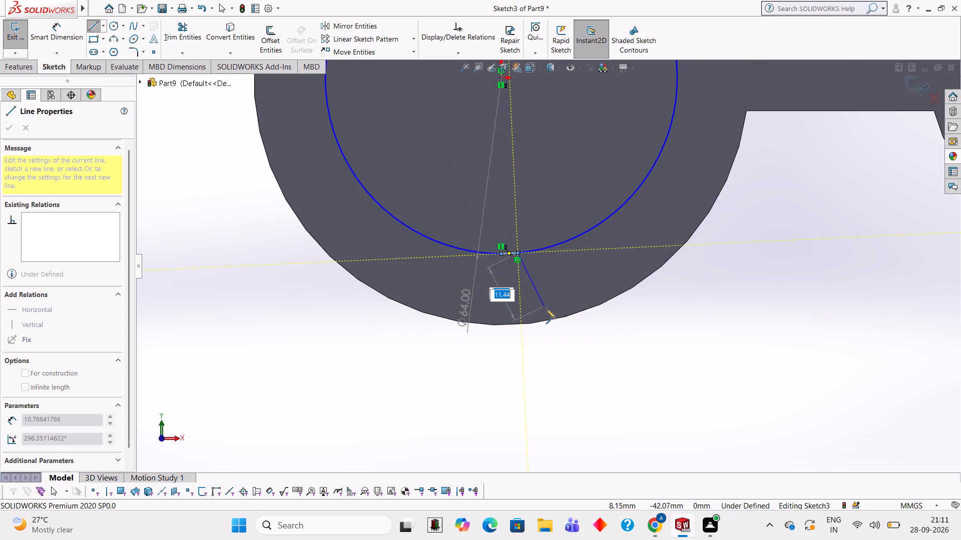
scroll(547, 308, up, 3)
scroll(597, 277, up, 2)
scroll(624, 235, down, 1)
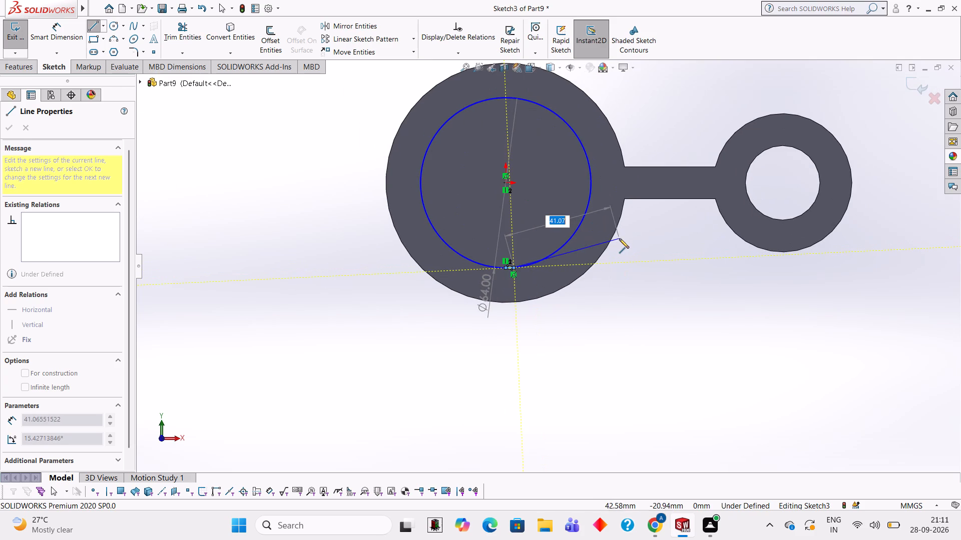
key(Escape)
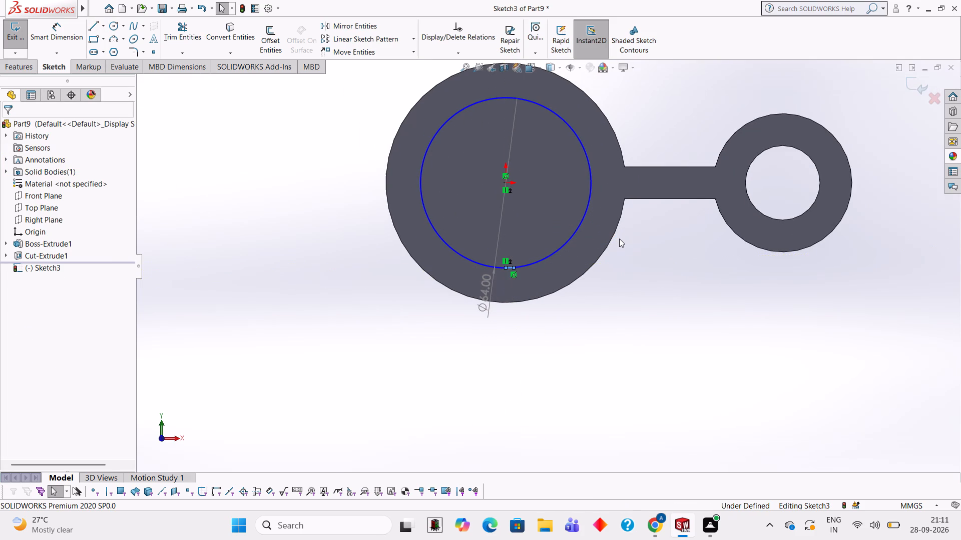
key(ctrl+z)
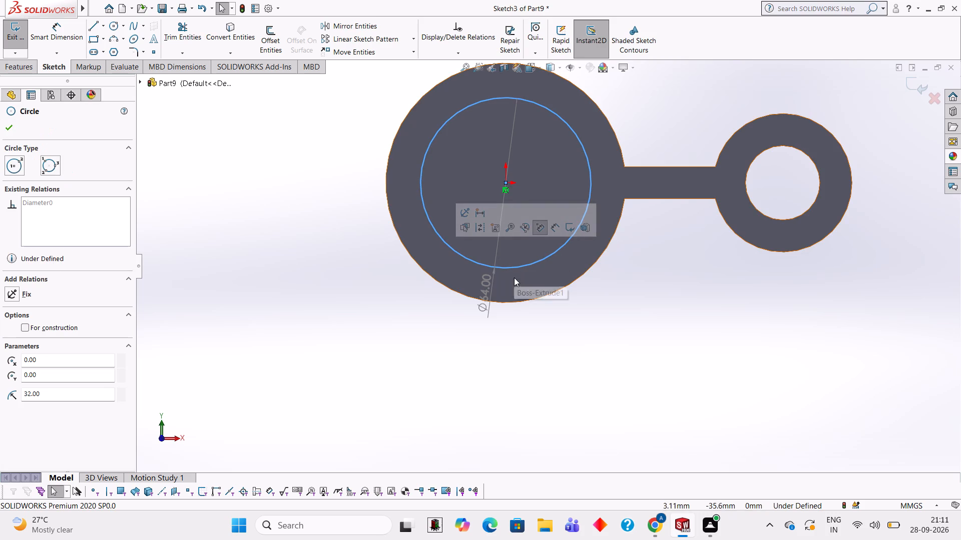
Draw a 76 mm vertical line down from the origin, continued by a 3 mm horizontal line toward the small round end's side.
scroll(557, 107, down, 2)
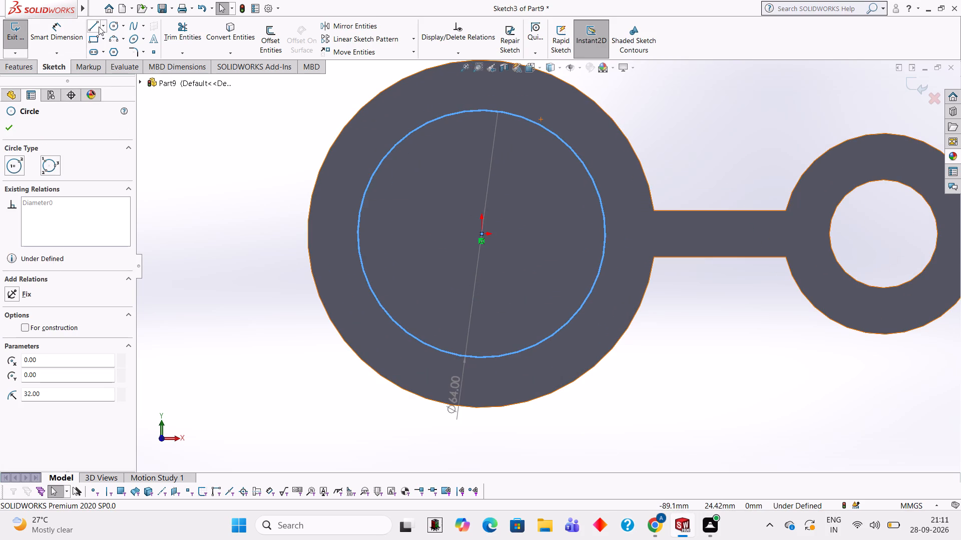
click(99, 26)
click(482, 234)
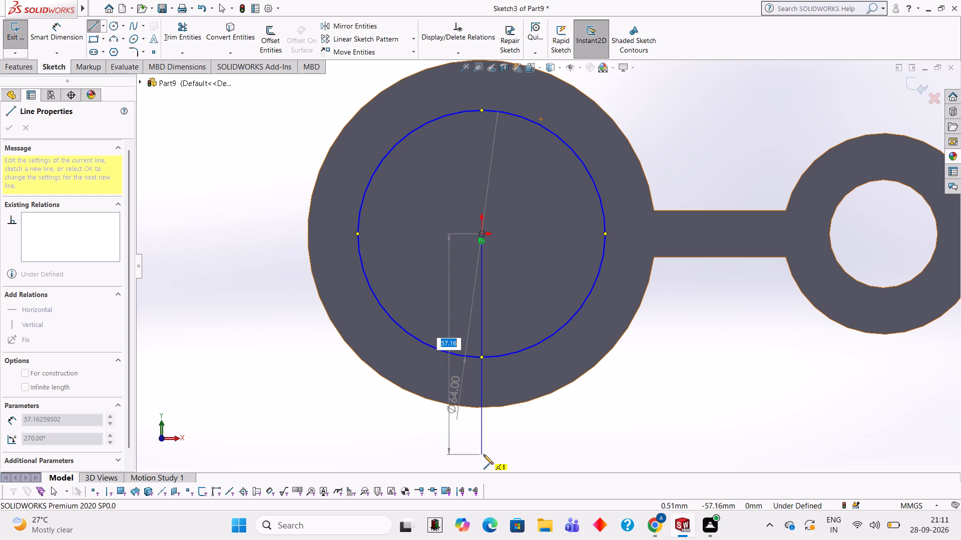
text(76)
key(Return)
scroll(492, 440, up, 2)
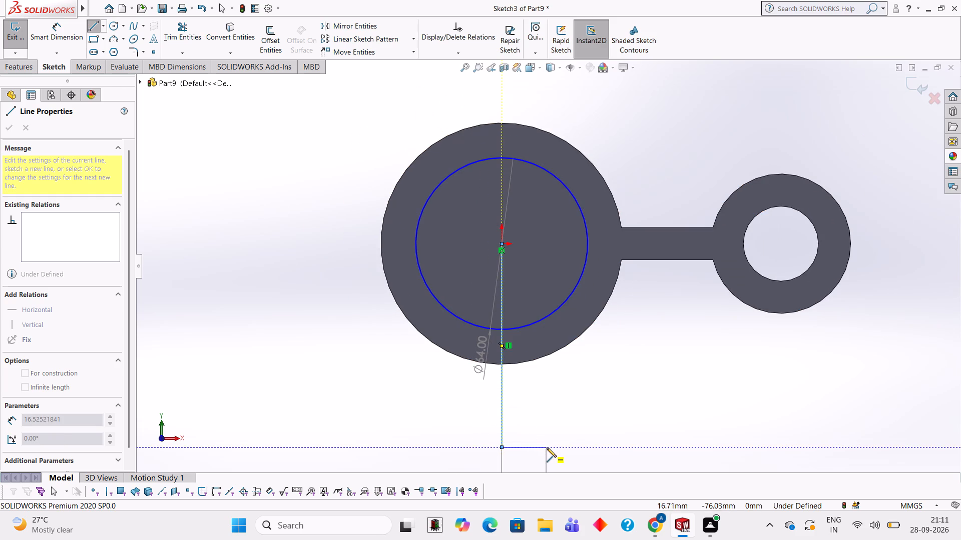
key(3)
key(Return)
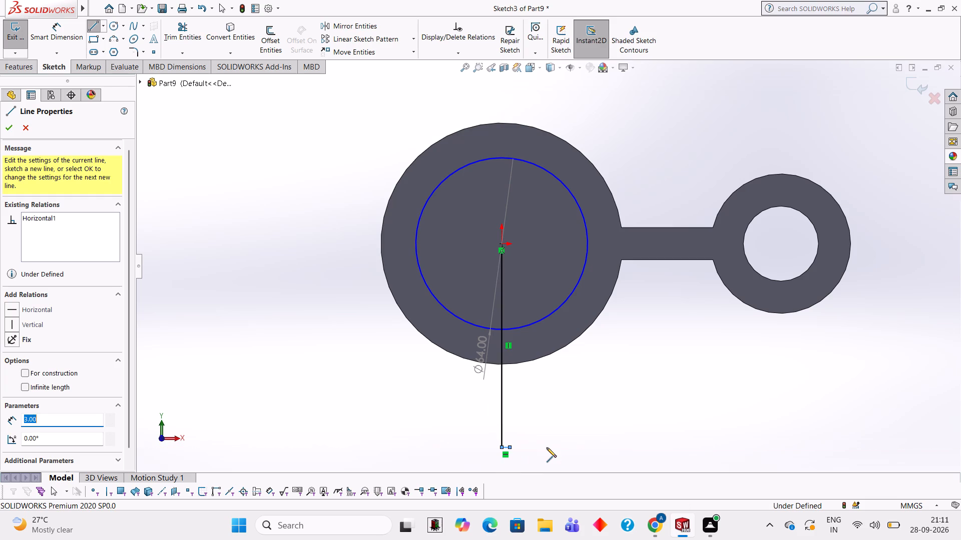
Draw a vertical line about 64 mm long from the 3 mm line's free end up into the 64 mm circle.
scroll(527, 453, down, 2)
scroll(530, 342, up, 2)
scroll(519, 312, down, 1)
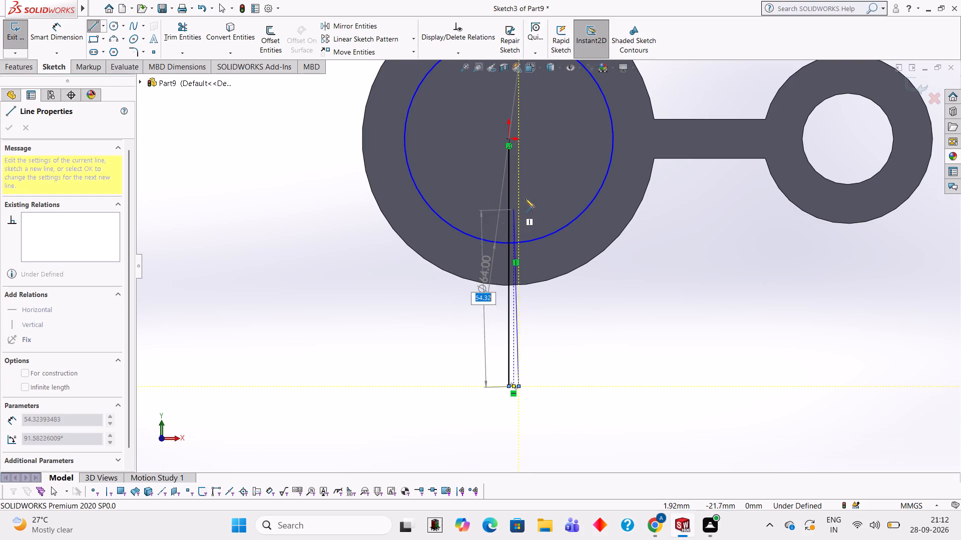
click(520, 178)
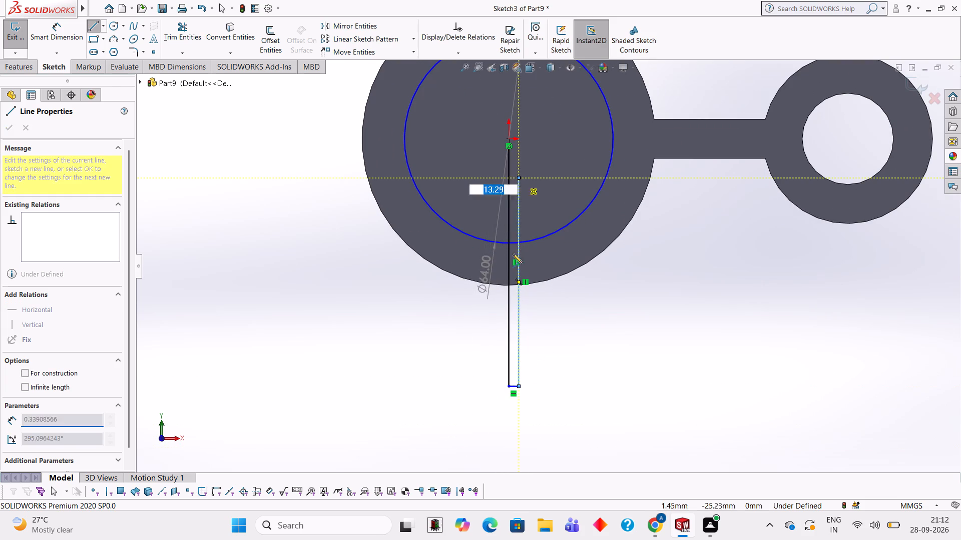
key(Escape)
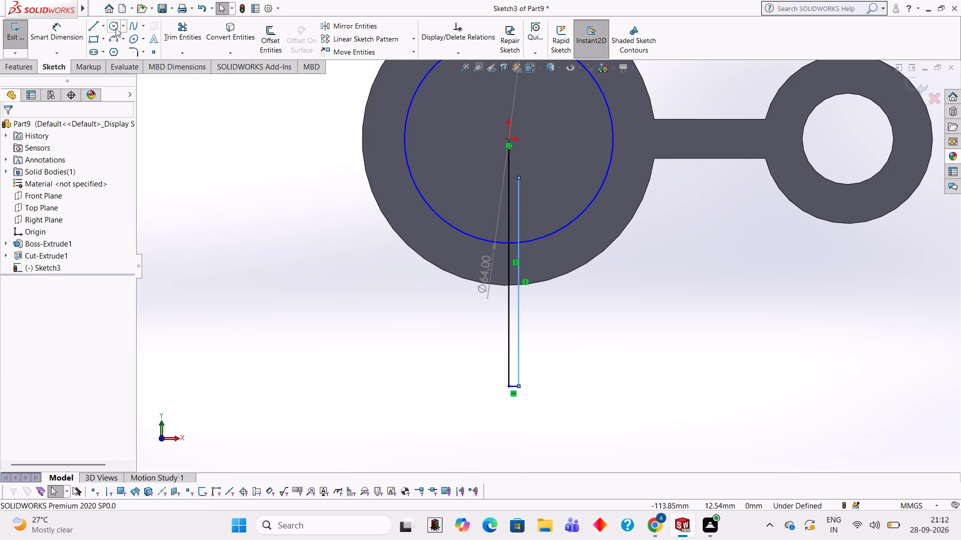
Close the narrow strip around the centre line with a 6 mm top line, a vertical second side and a 3 mm bottom line.
click(99, 25)
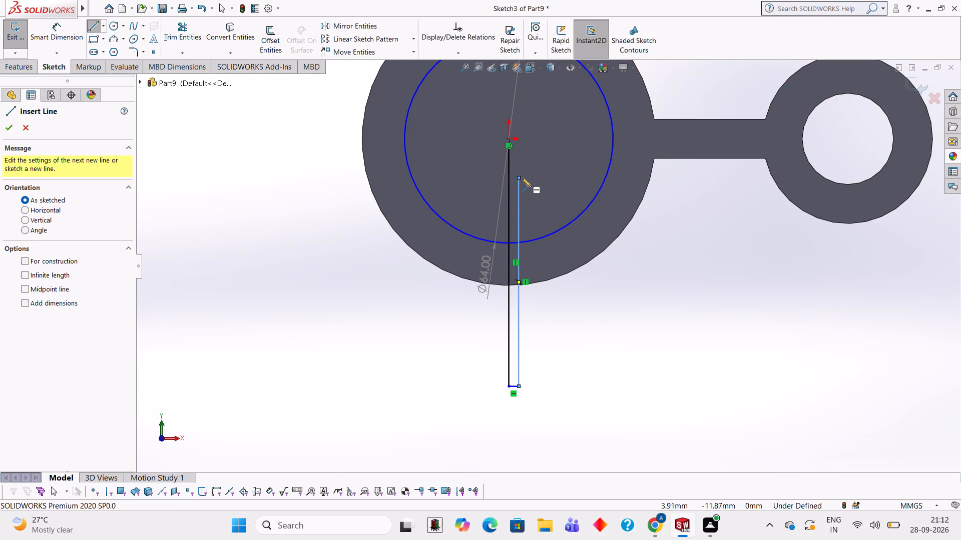
click(519, 177)
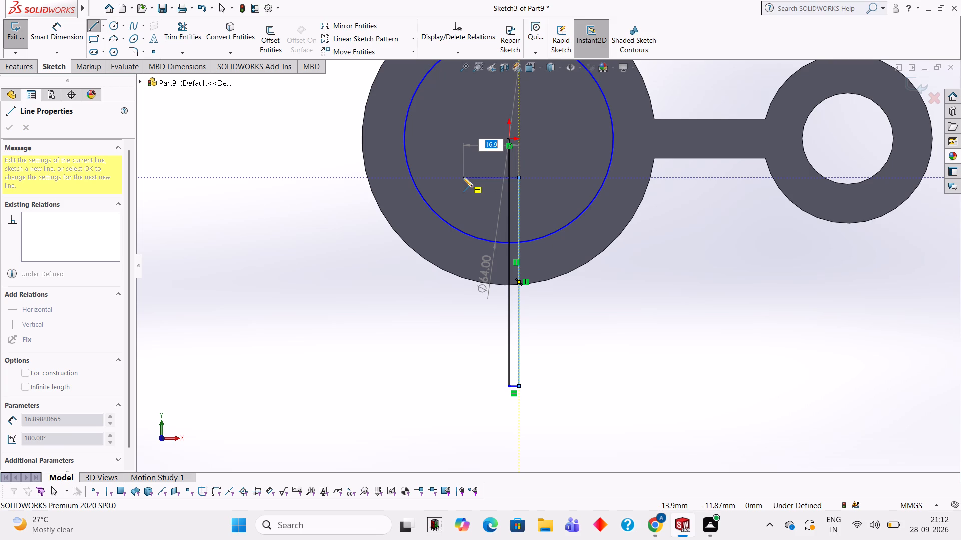
key(6)
key(Return)
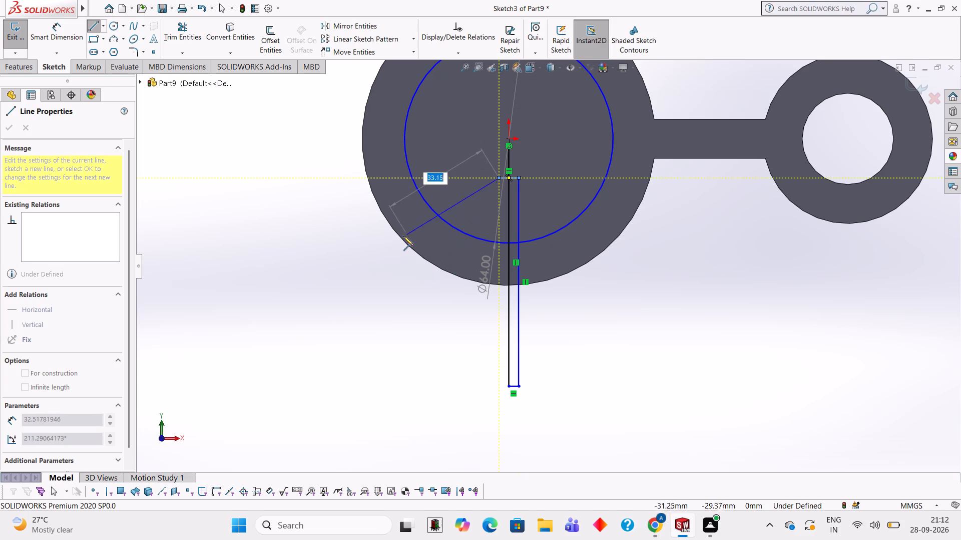
click(498, 386)
click(510, 385)
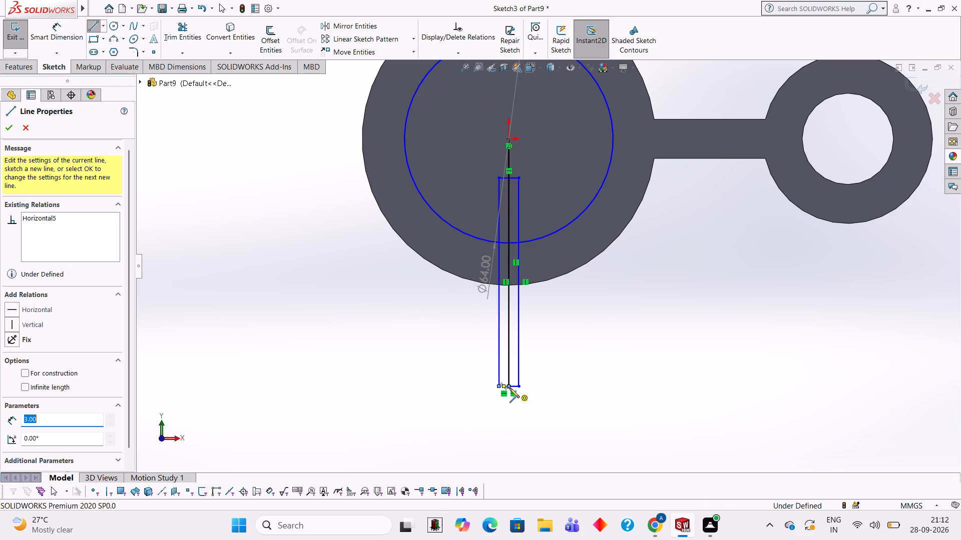
key(Escape)
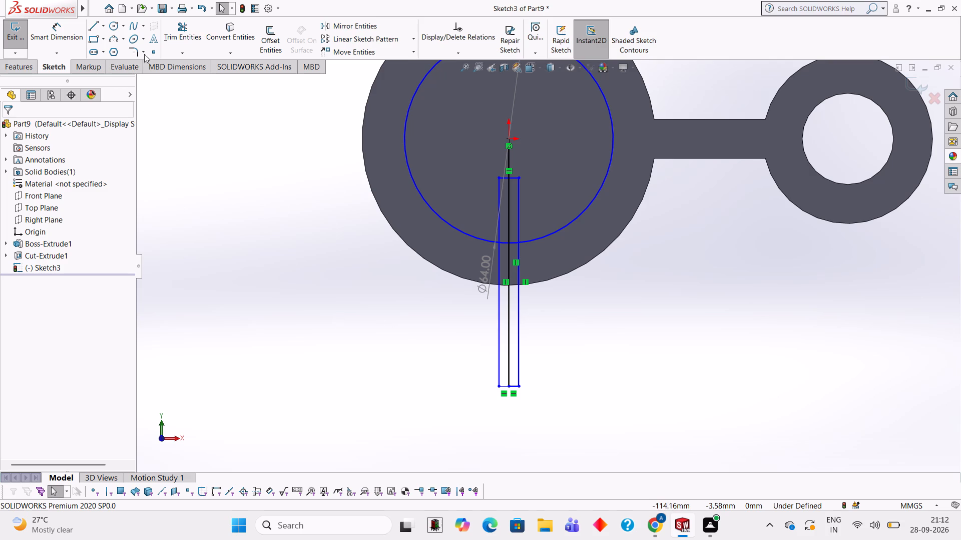
Trim away the strip's top line, its side segments inside the 64 mm circle, and both short bottom lines.
click(176, 39)
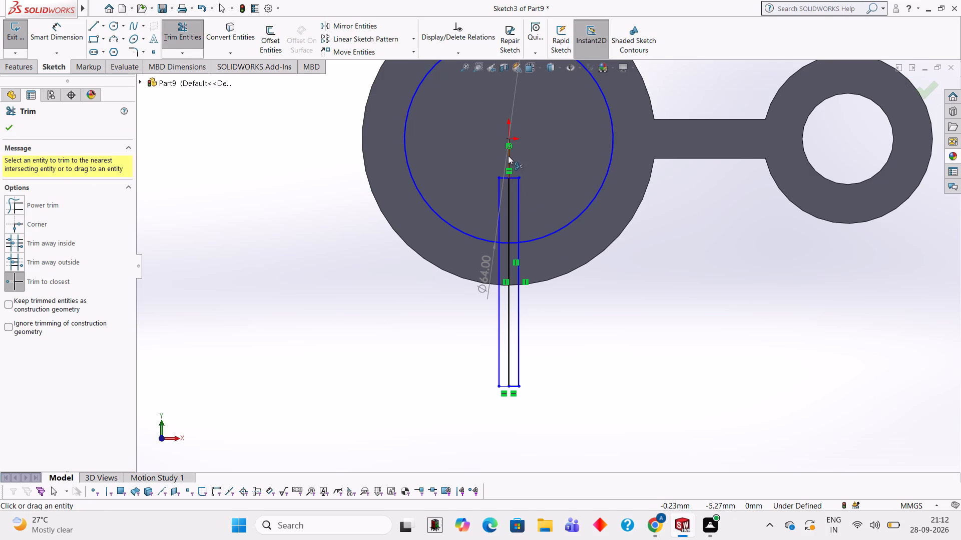
click(514, 177)
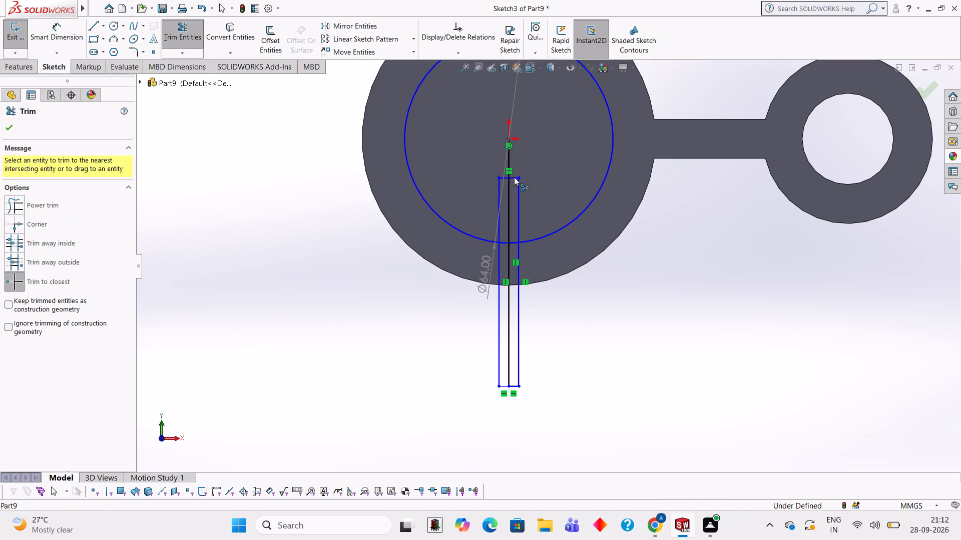
click(504, 177)
click(519, 204)
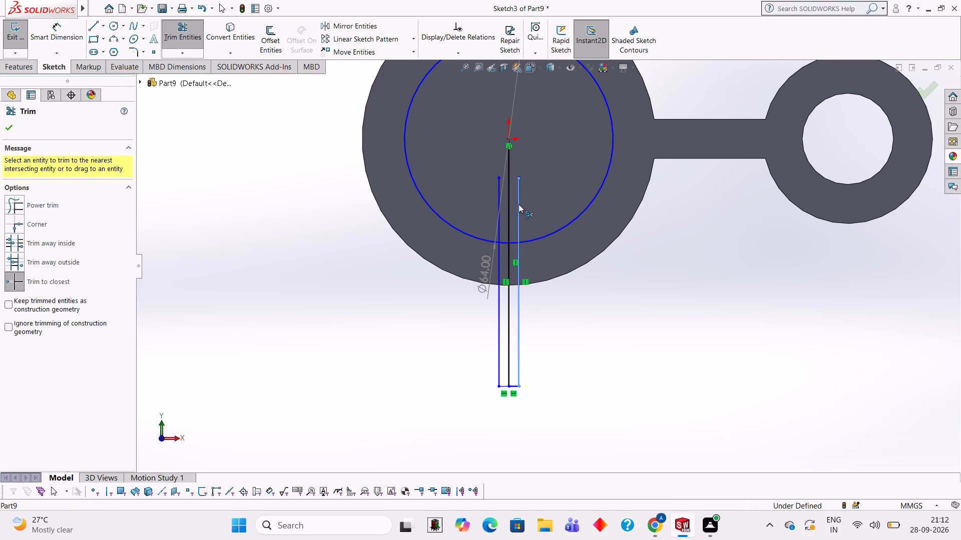
click(500, 202)
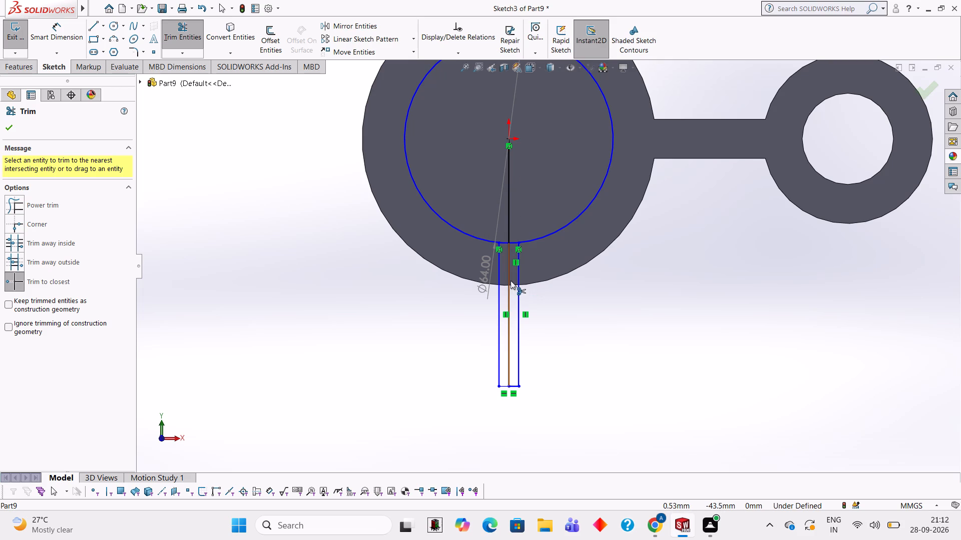
click(513, 386)
click(503, 384)
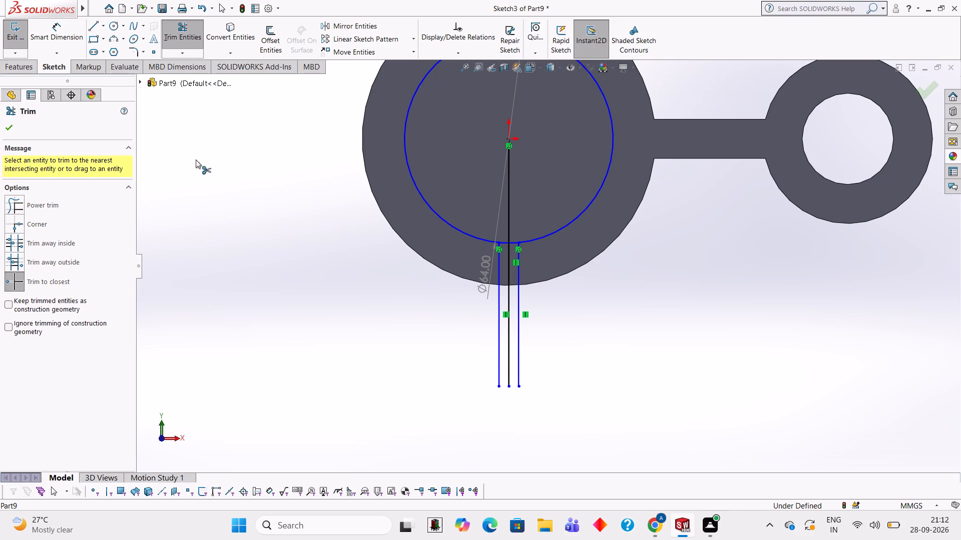
Draw a 27 mm horizontal line outward from the right strip side's lower end, continued vertically about 77 mm up into the circle.
click(96, 27)
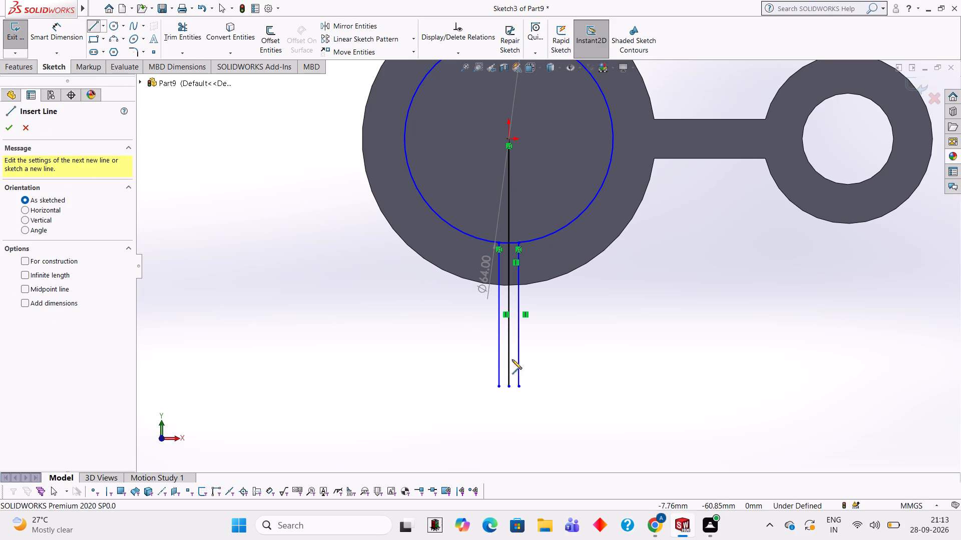
click(519, 385)
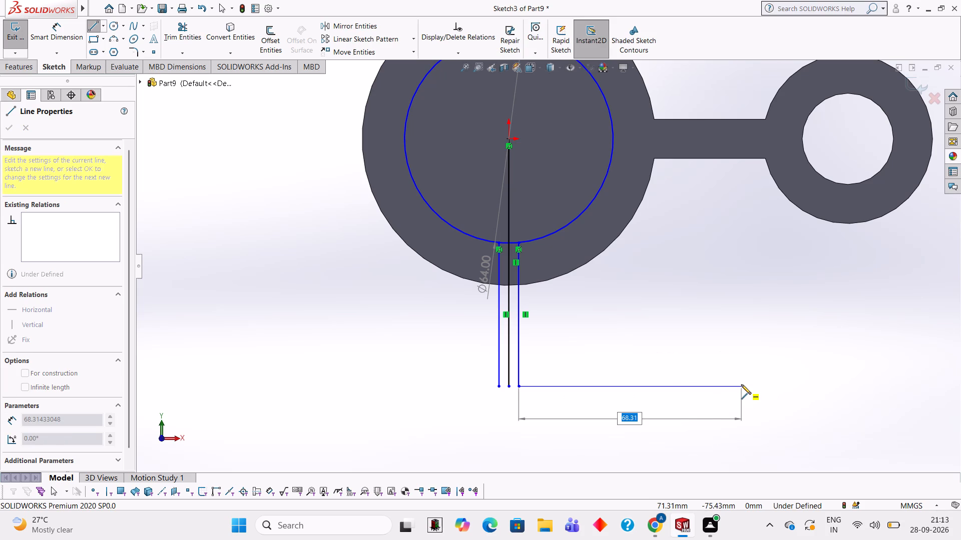
text(27)
key(Return)
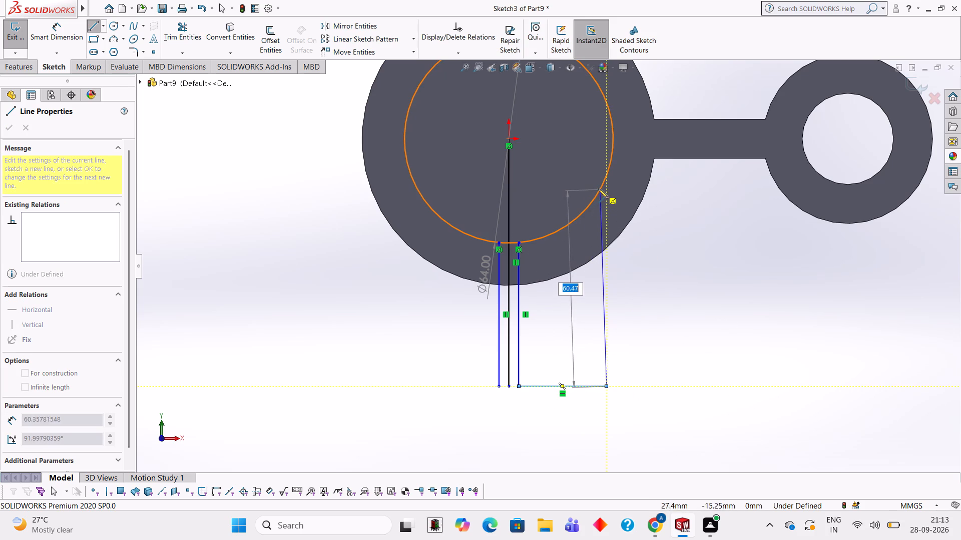
click(604, 135)
key(Escape)
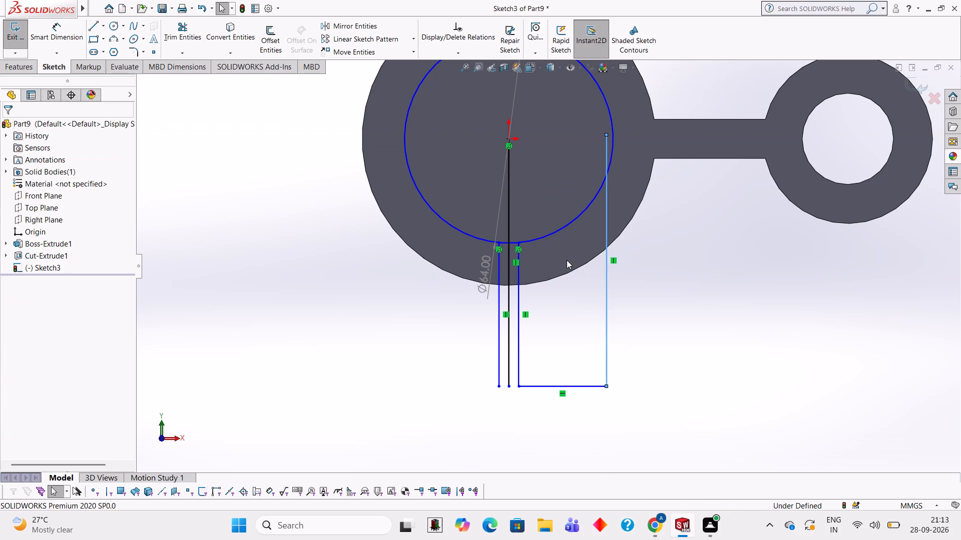
Draw a matching 27 mm horizontal line outward from the left strip side's lower end, continued vertically up into the circle.
click(93, 28)
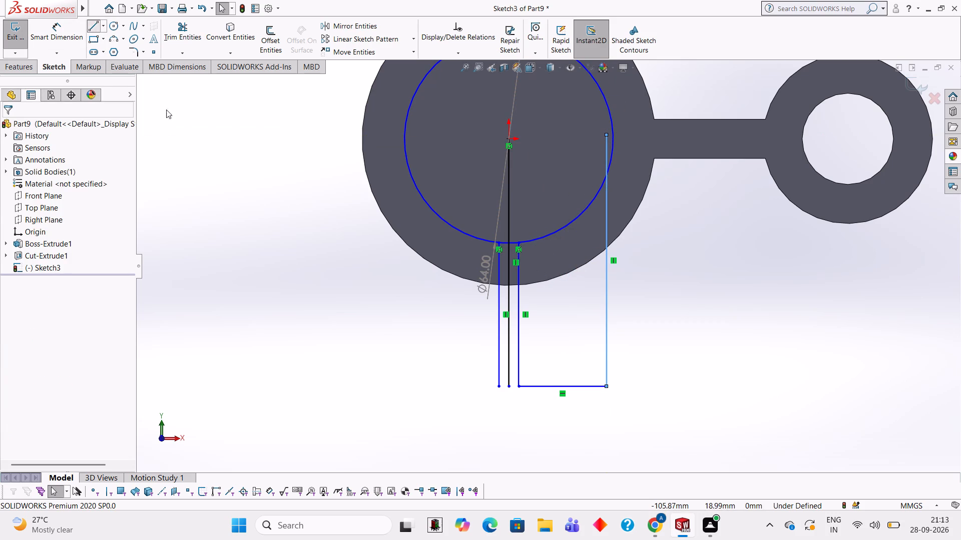
click(499, 387)
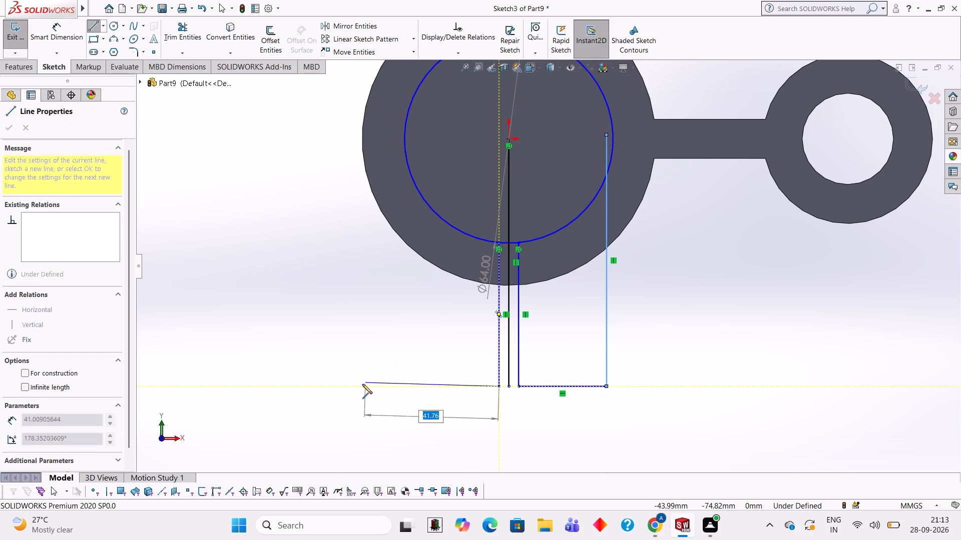
text(27)
key(Return)
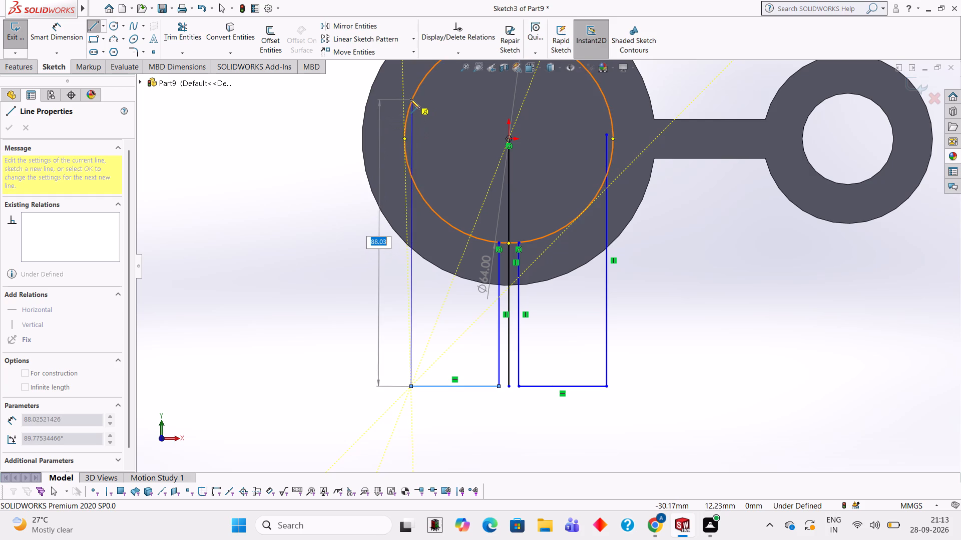
click(412, 134)
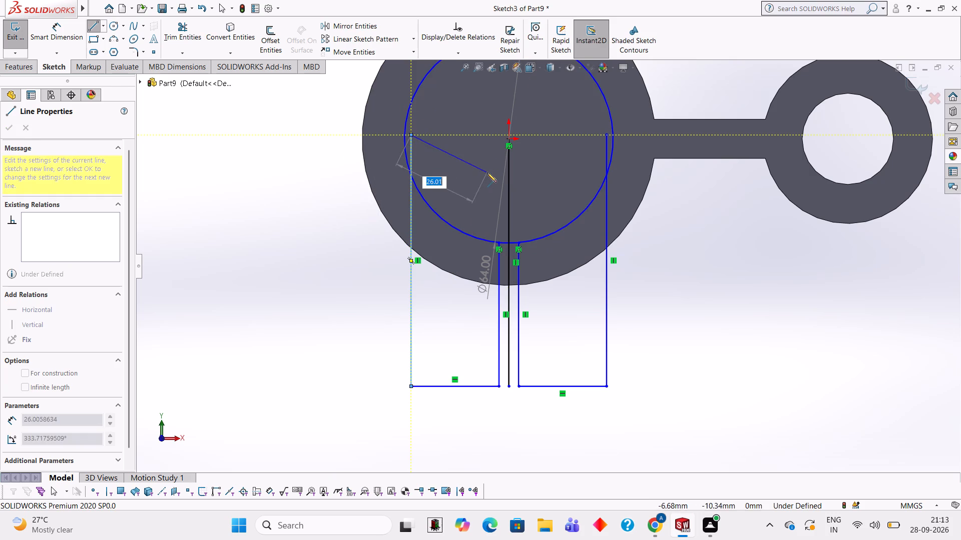
key(Escape)
Trim the outer vertical lines inside the circle, the circle's arc across the narrow strip, and the vertical centre line.
click(166, 40)
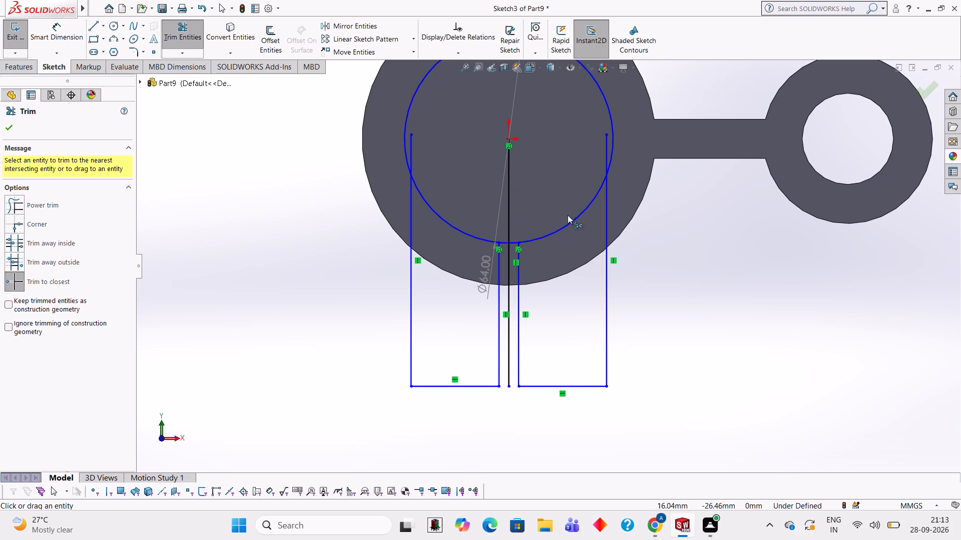
click(605, 146)
click(412, 151)
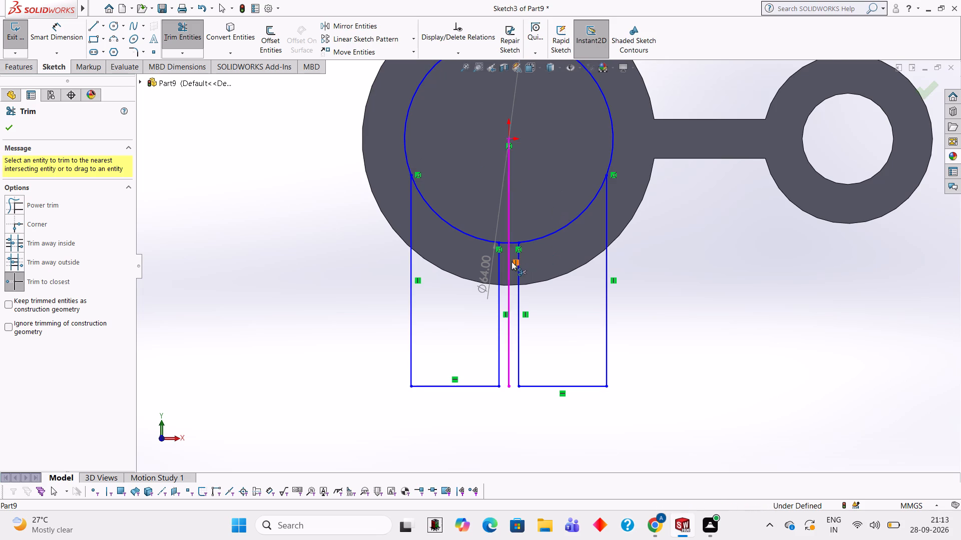
scroll(517, 241, down, 2)
click(515, 244)
click(503, 246)
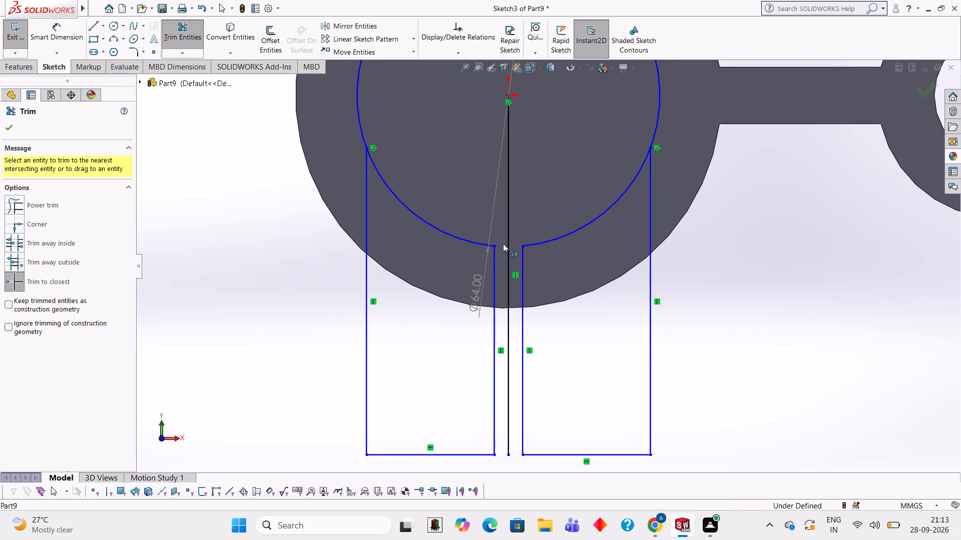
click(508, 226)
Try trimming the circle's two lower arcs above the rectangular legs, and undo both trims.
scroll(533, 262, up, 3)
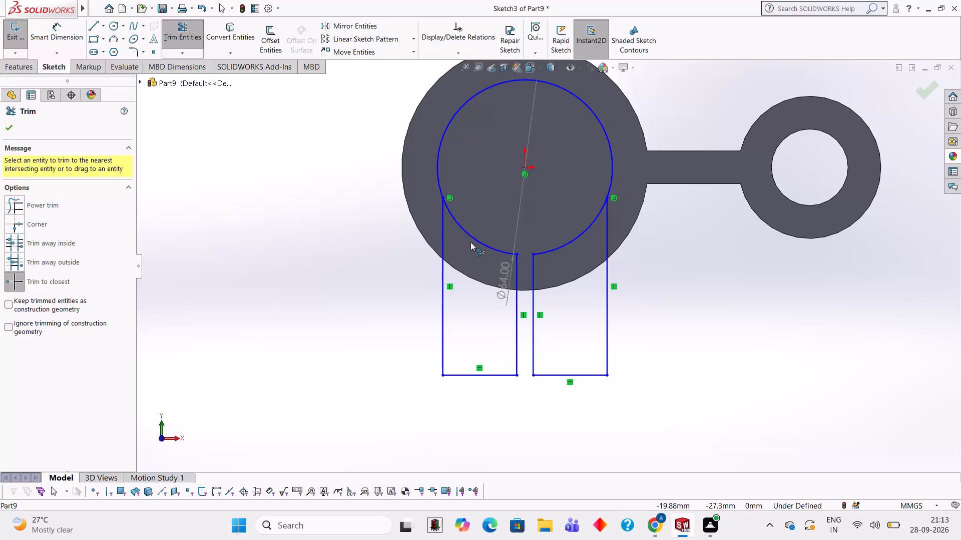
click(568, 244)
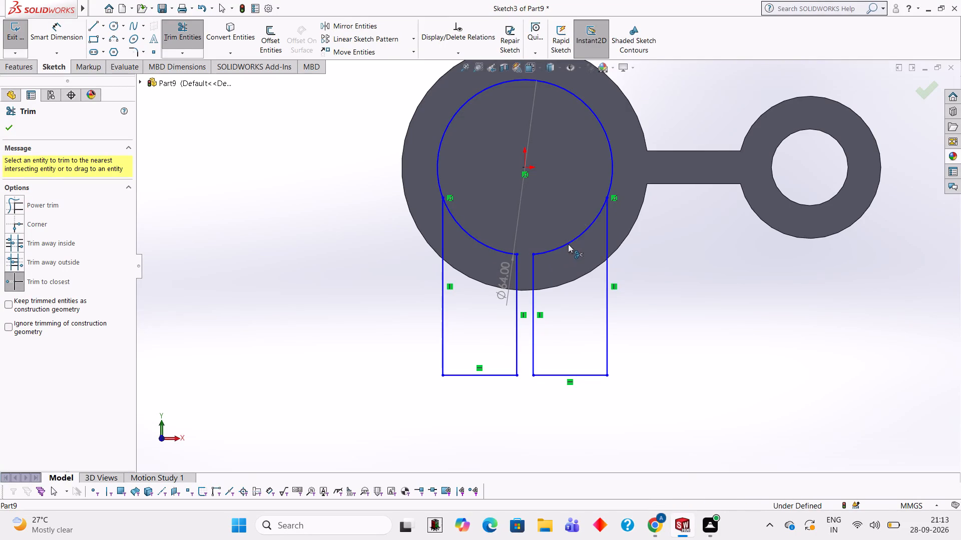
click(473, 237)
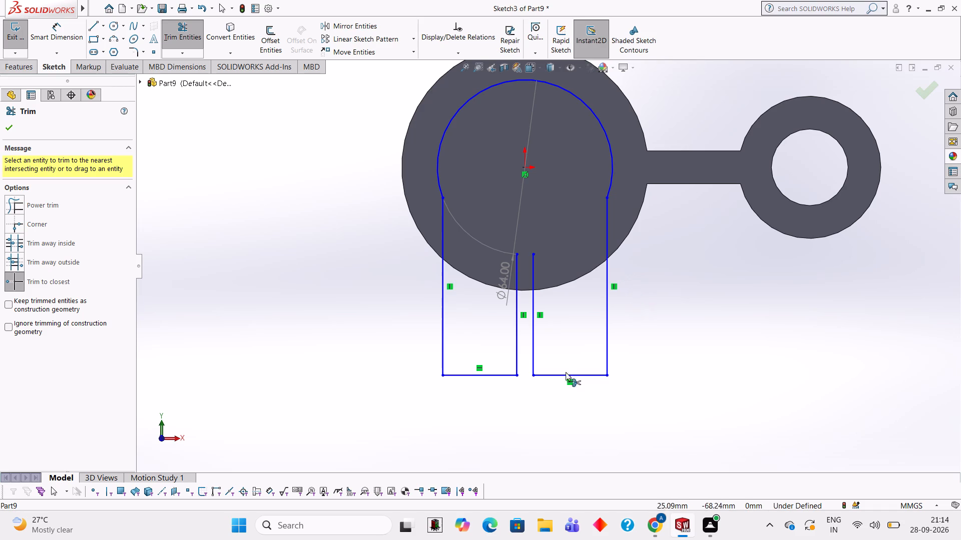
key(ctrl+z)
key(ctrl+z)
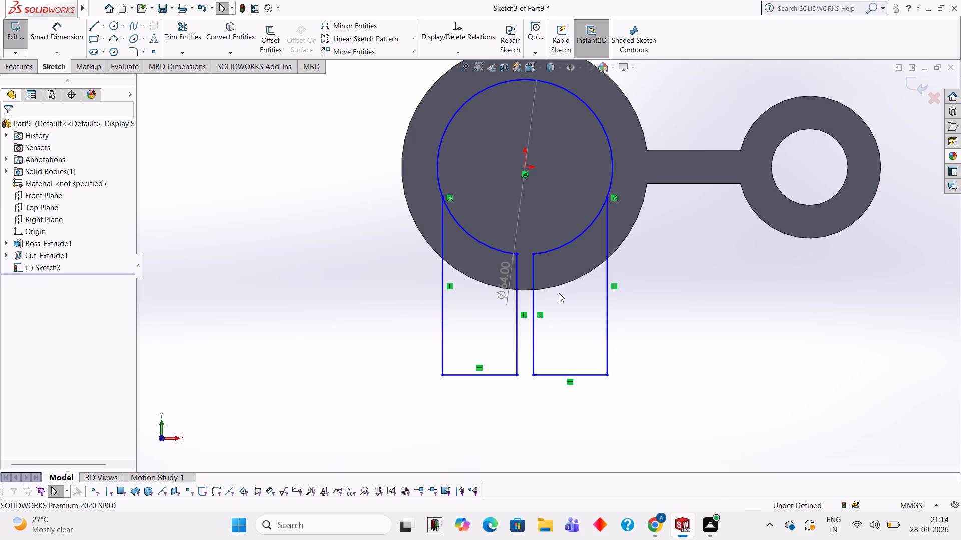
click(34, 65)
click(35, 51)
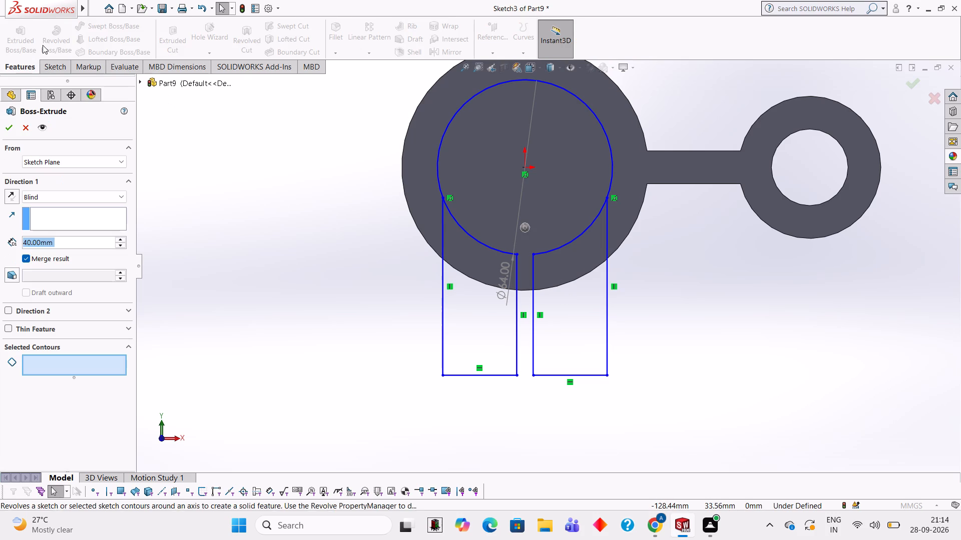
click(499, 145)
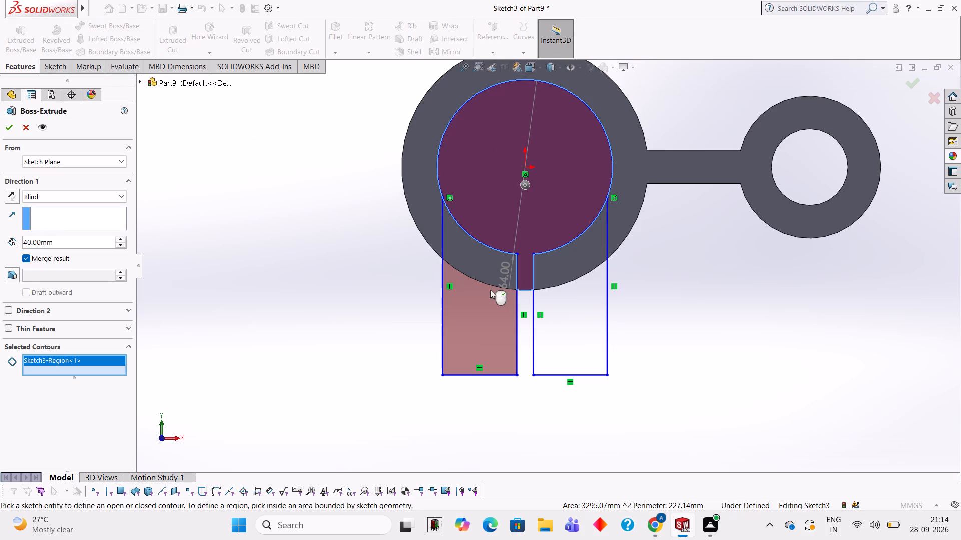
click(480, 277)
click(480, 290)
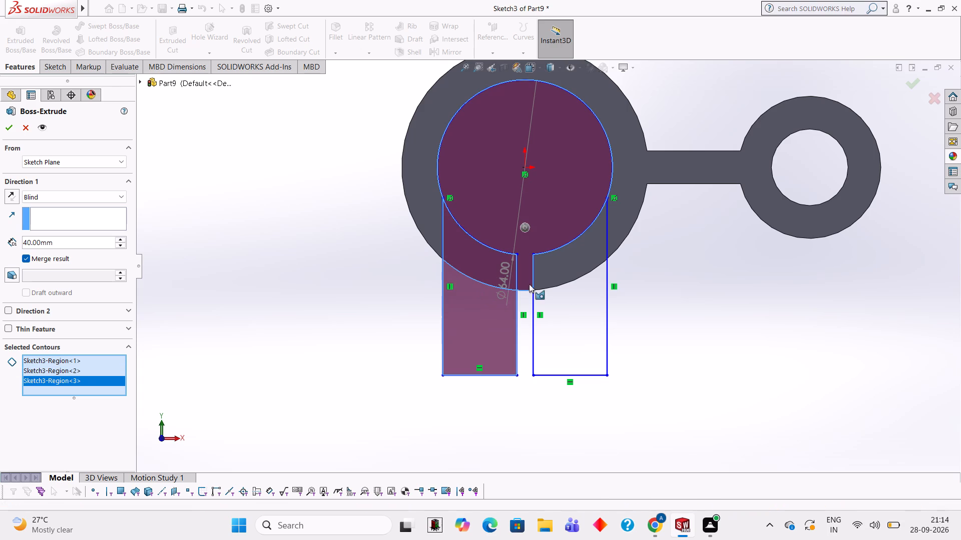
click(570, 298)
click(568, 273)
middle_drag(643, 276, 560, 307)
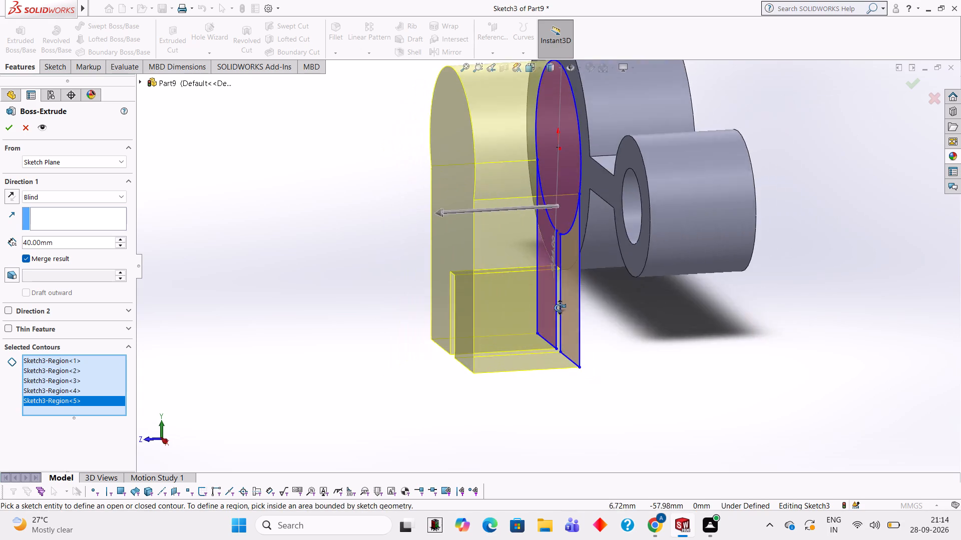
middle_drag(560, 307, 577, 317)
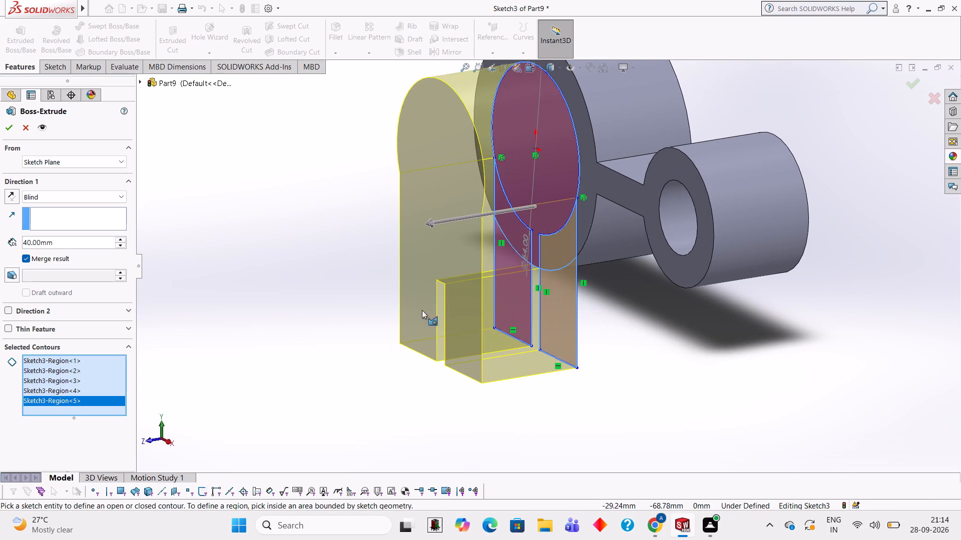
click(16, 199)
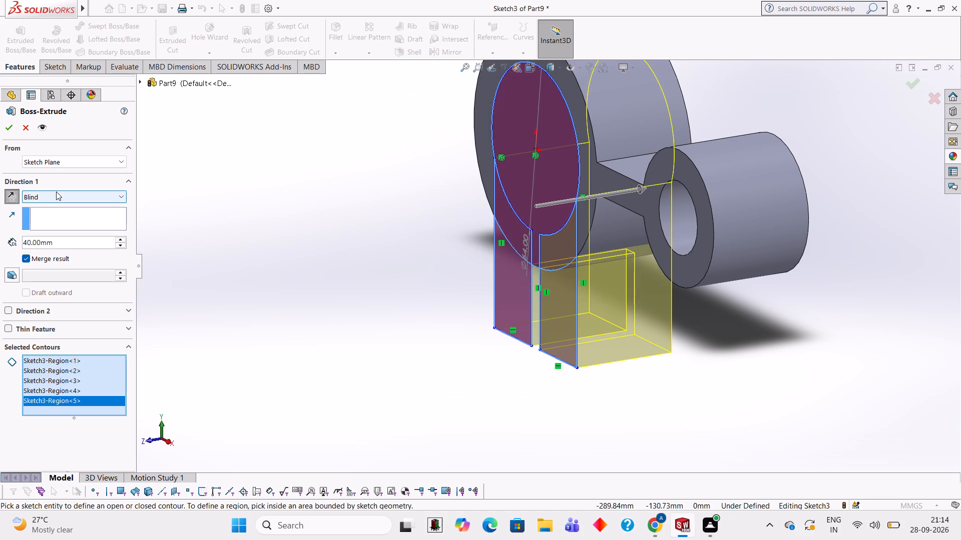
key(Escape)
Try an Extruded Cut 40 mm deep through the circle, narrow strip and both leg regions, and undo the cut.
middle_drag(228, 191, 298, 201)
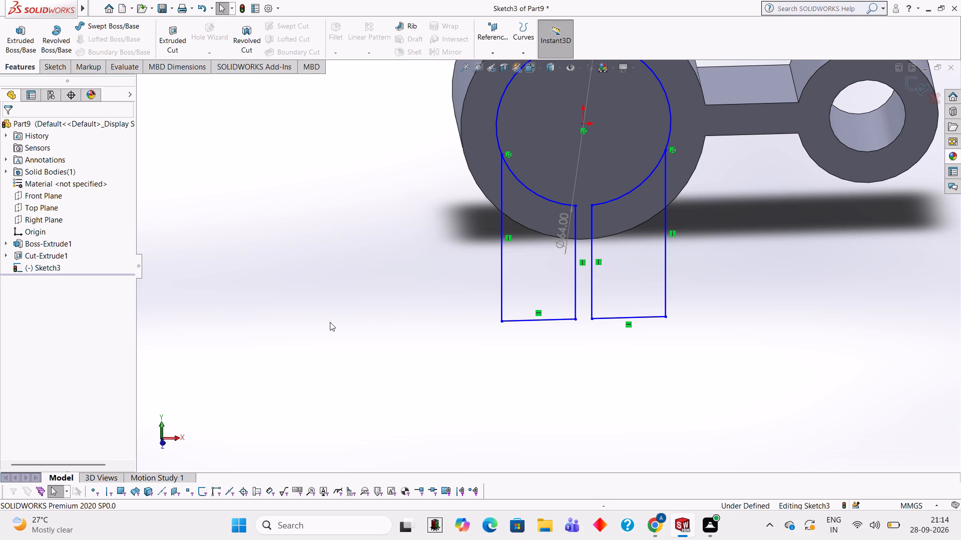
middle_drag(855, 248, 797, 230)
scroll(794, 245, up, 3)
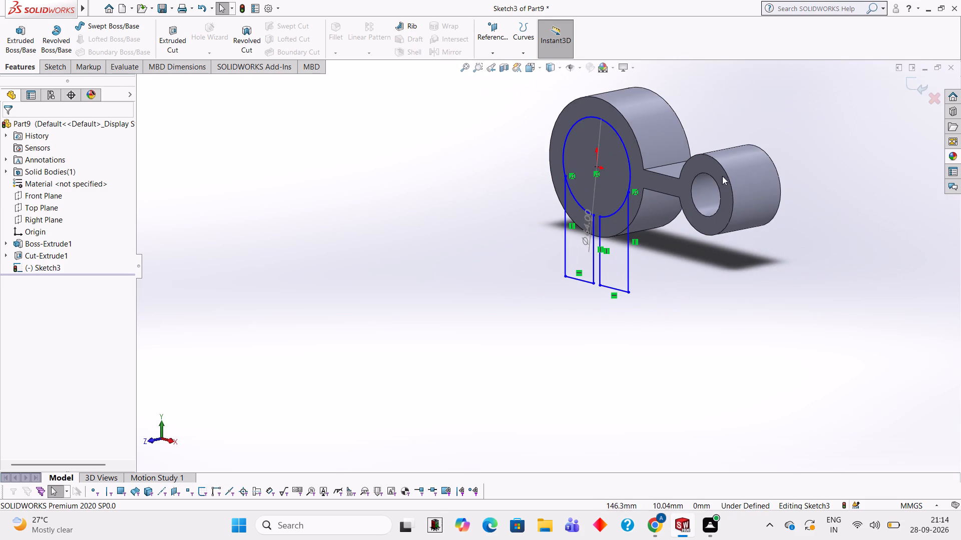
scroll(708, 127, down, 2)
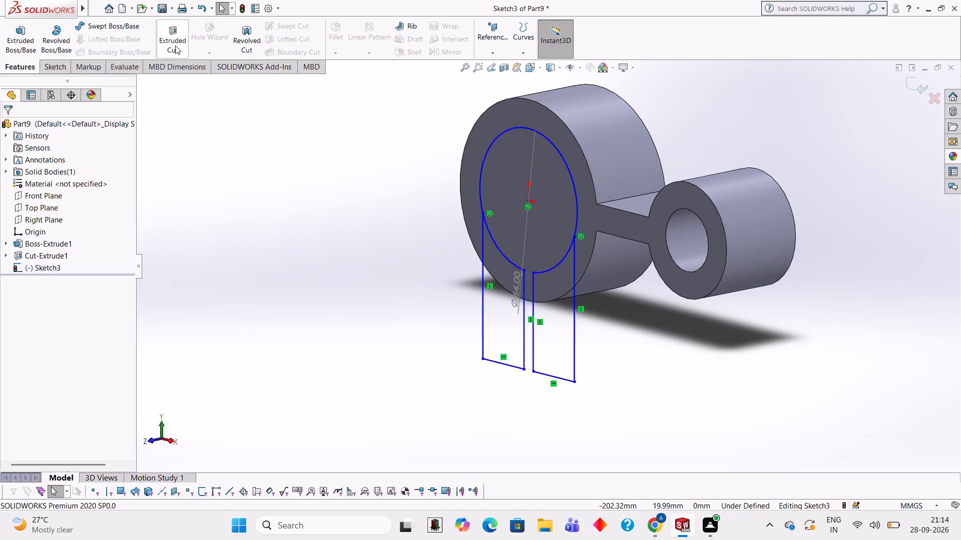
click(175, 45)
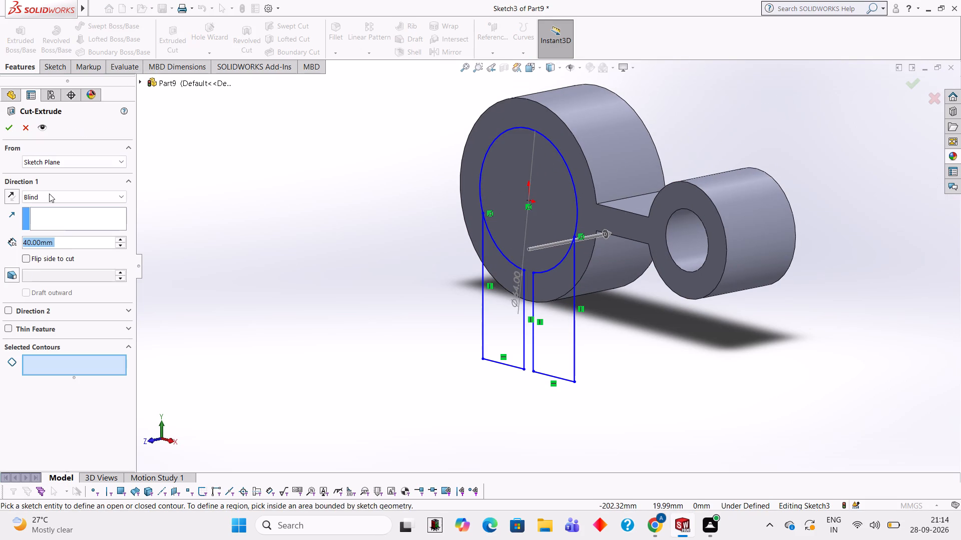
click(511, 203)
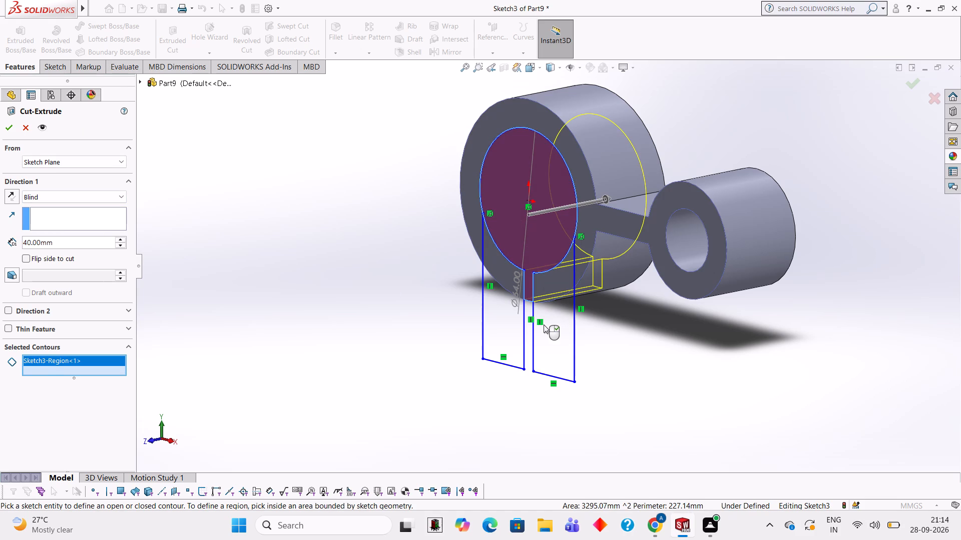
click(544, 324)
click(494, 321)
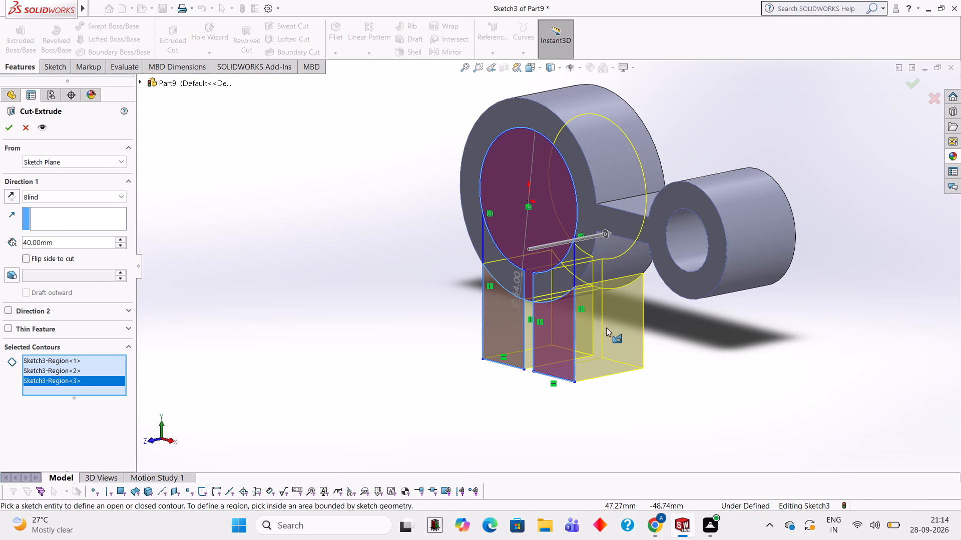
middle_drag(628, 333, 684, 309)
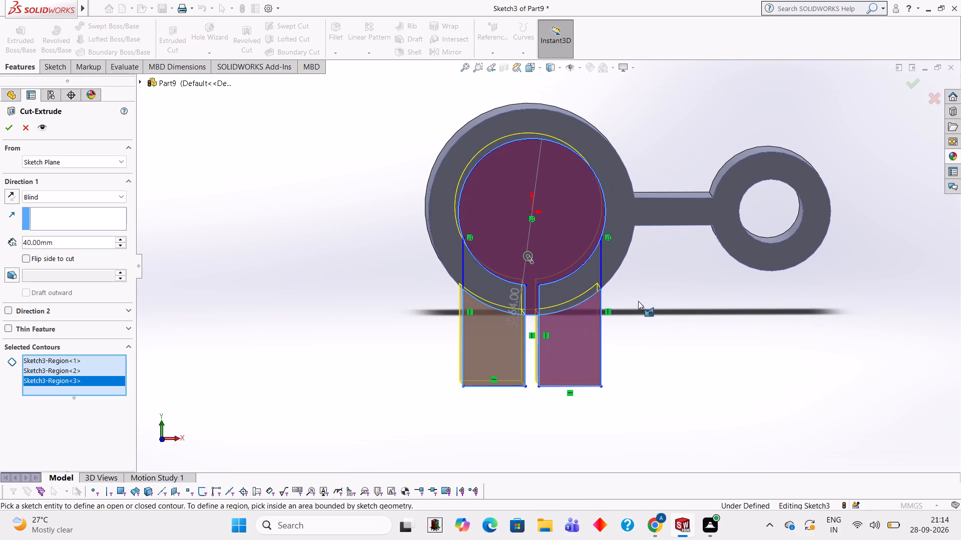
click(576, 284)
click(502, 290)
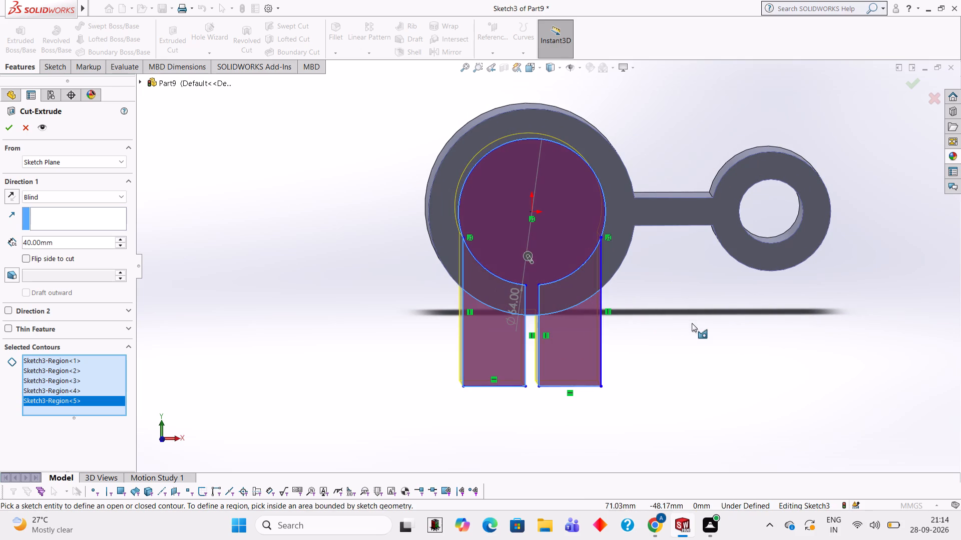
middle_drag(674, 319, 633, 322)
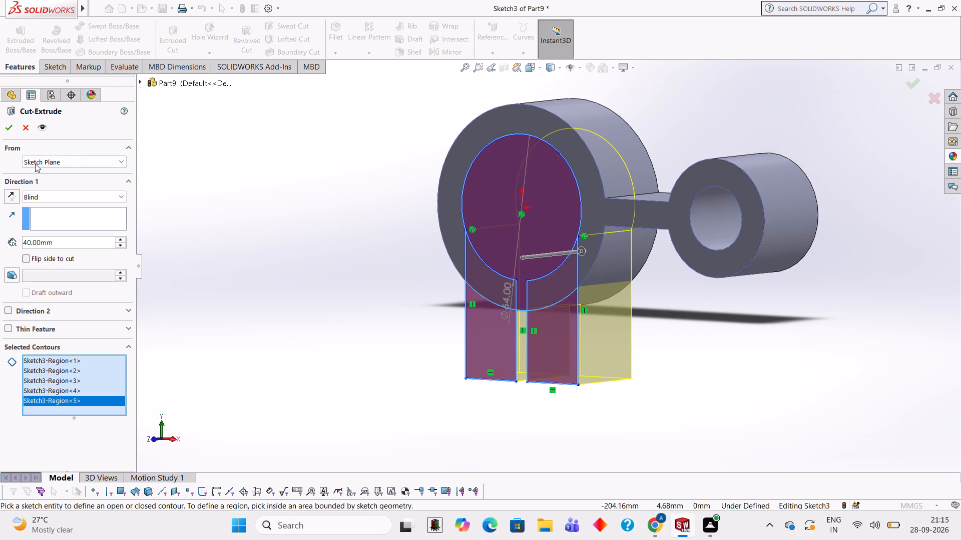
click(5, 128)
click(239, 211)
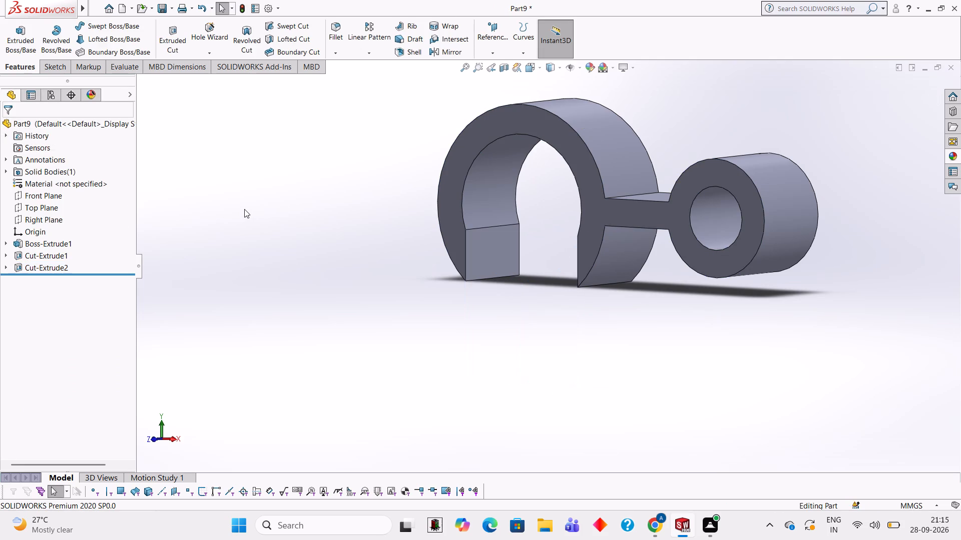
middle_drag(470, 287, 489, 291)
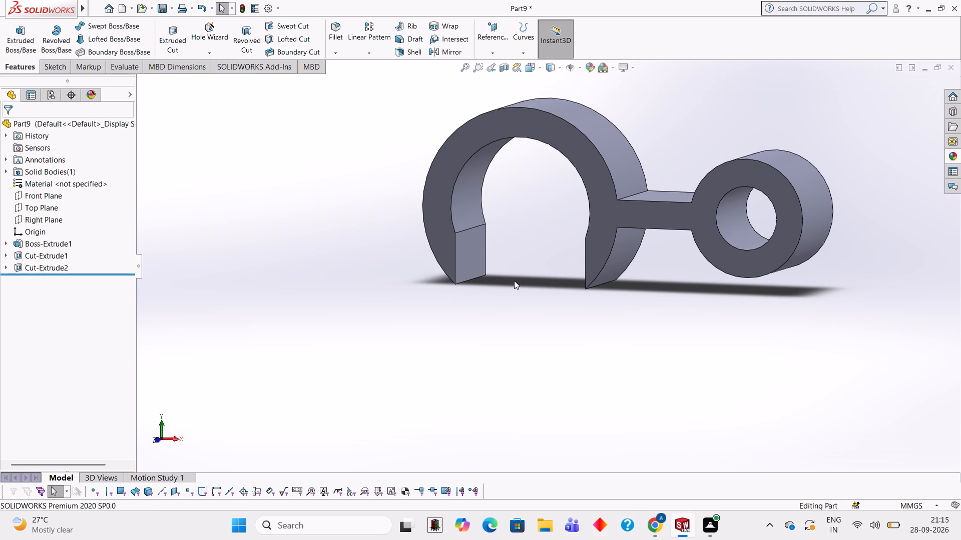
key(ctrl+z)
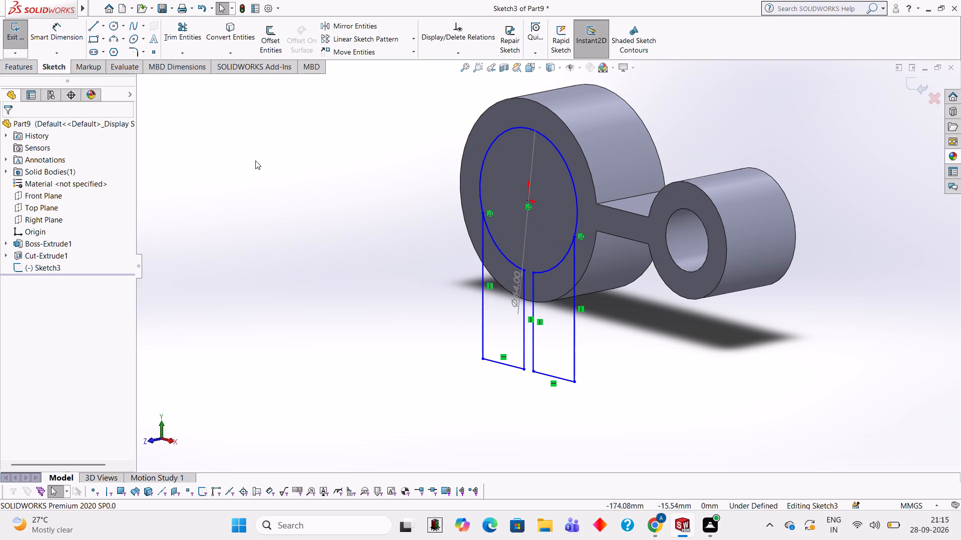
Cut only the 64 mm circle region with its narrow lower strip through the large round end, 40 mm deep.
click(15, 62)
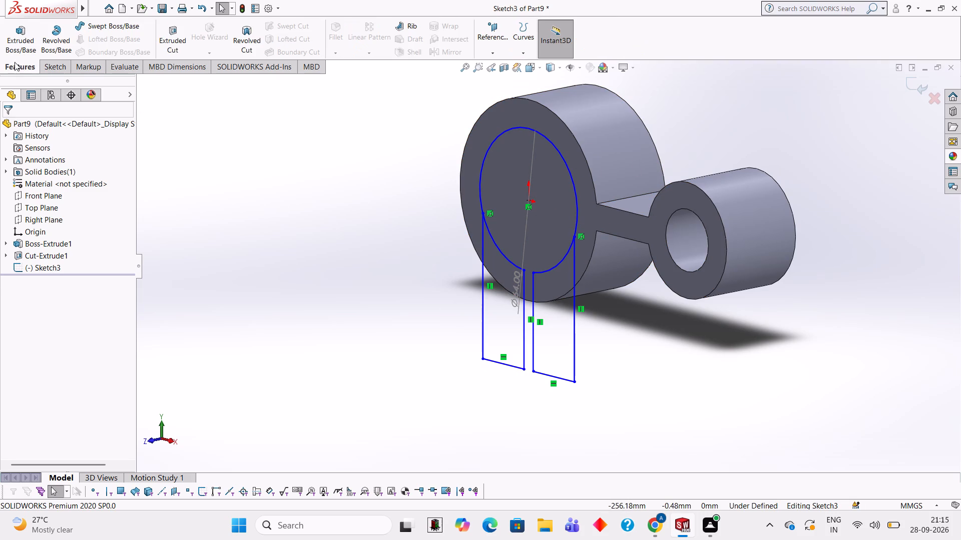
click(169, 40)
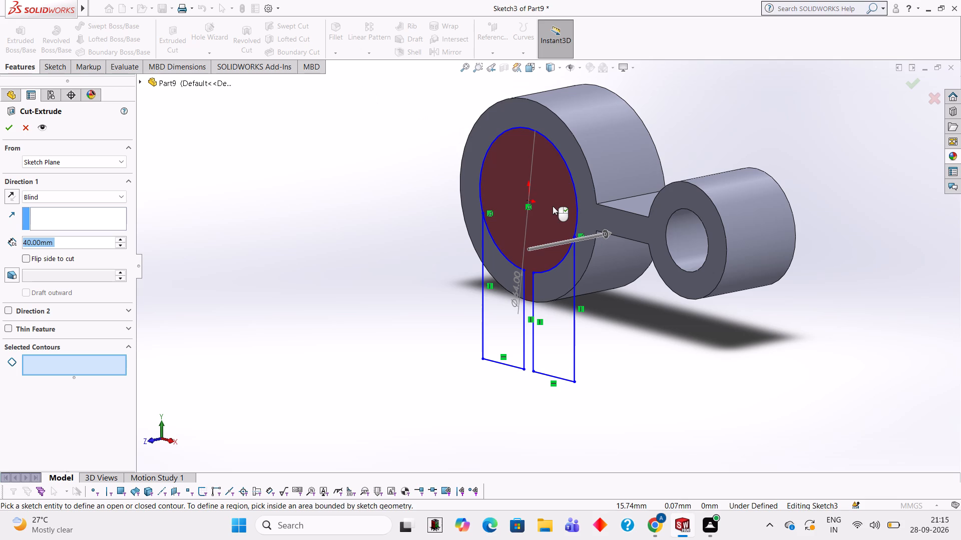
click(552, 206)
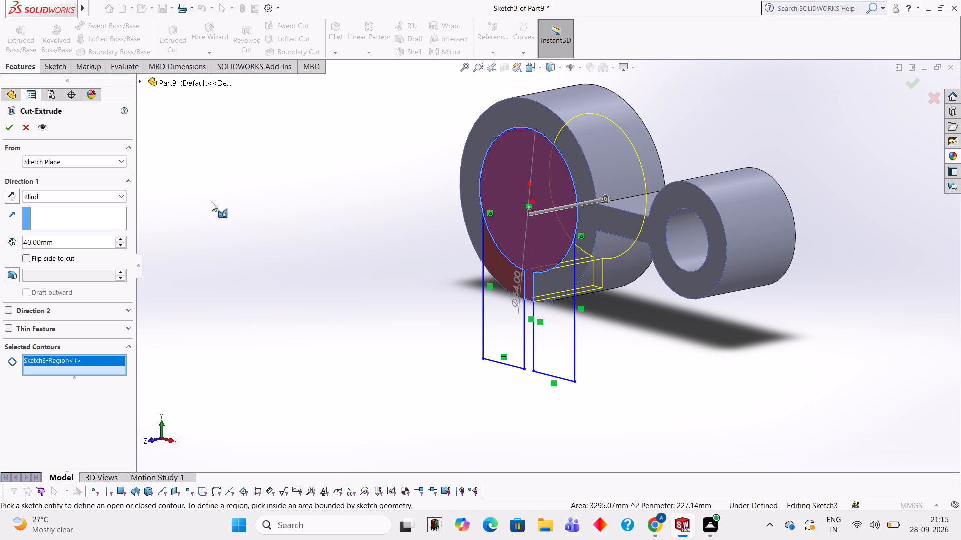
click(10, 132)
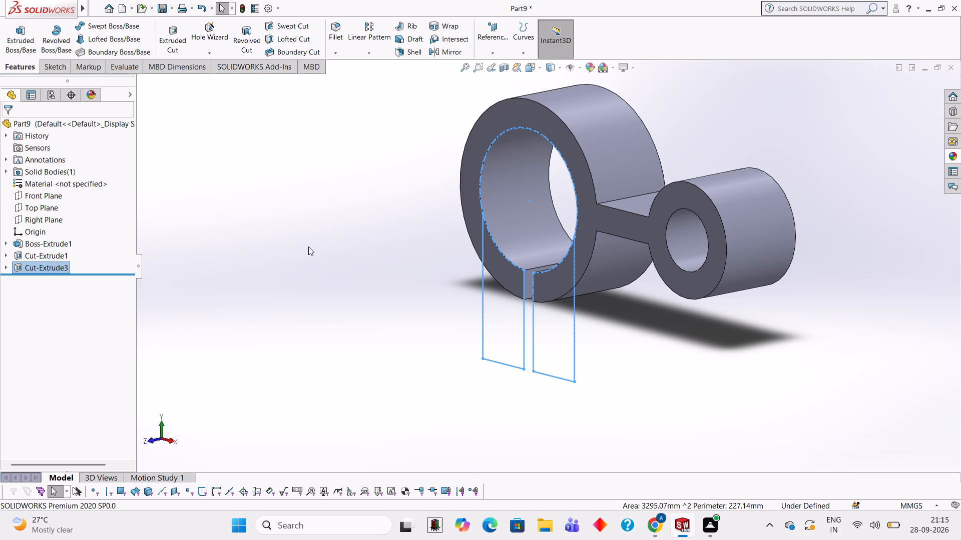
middle_drag(400, 148, 432, 165)
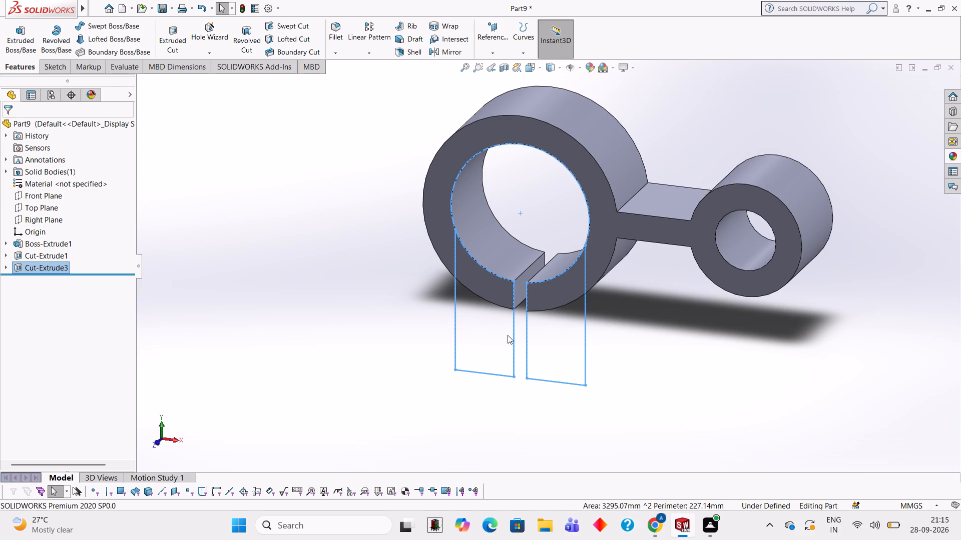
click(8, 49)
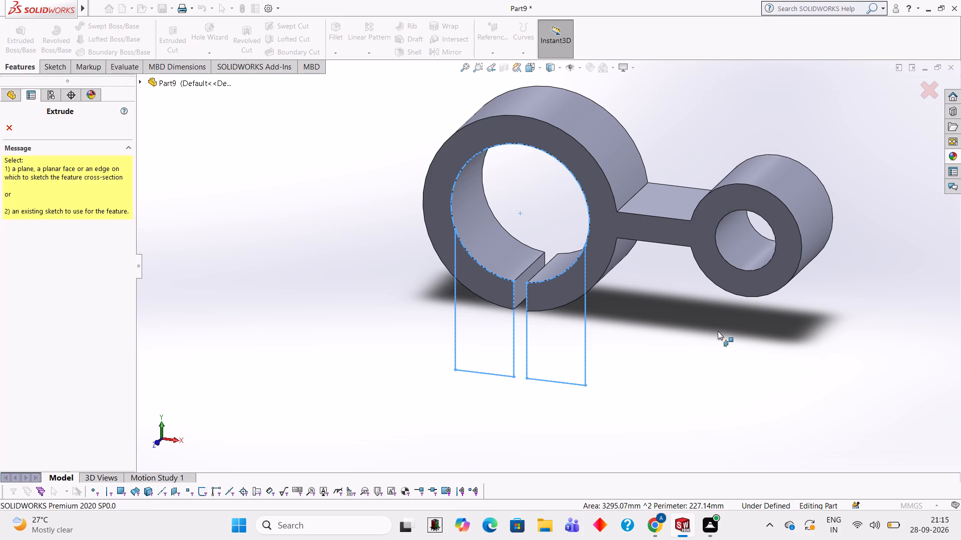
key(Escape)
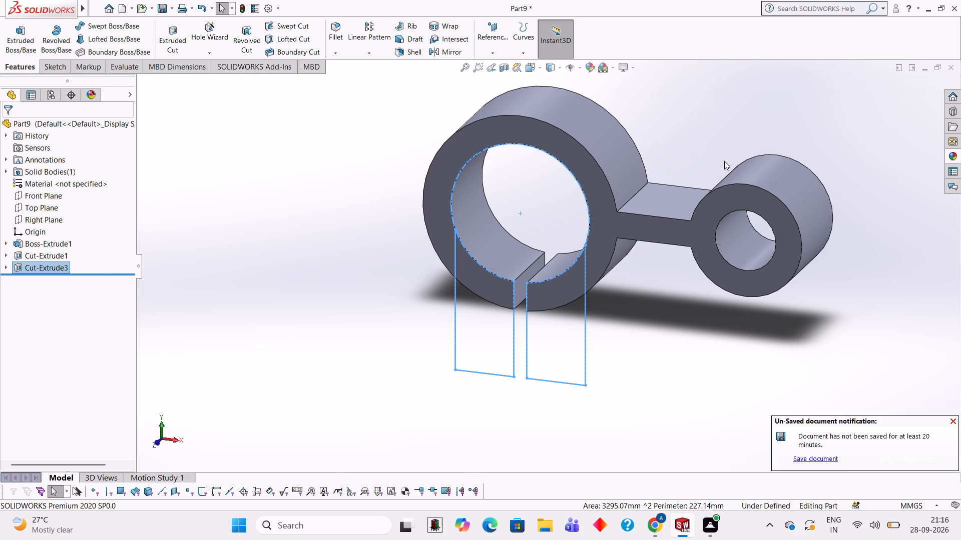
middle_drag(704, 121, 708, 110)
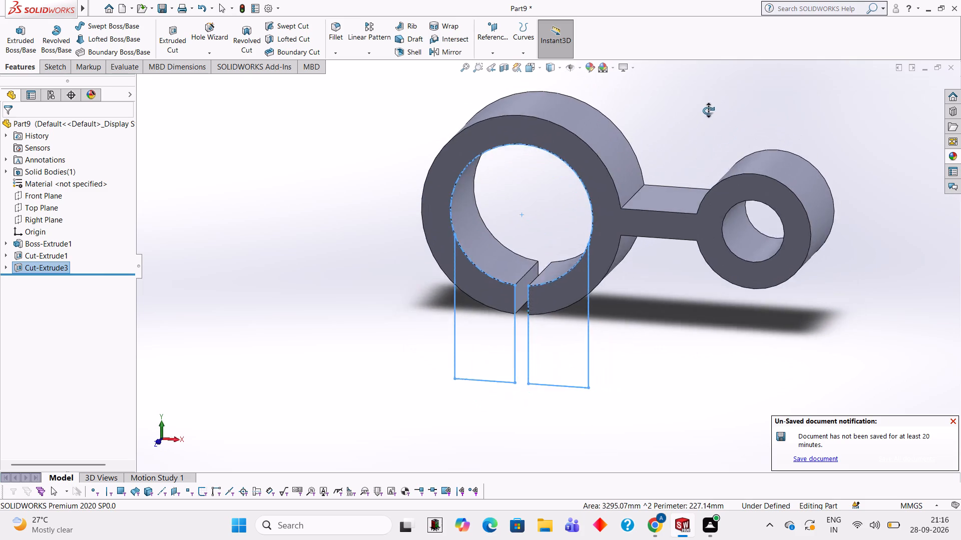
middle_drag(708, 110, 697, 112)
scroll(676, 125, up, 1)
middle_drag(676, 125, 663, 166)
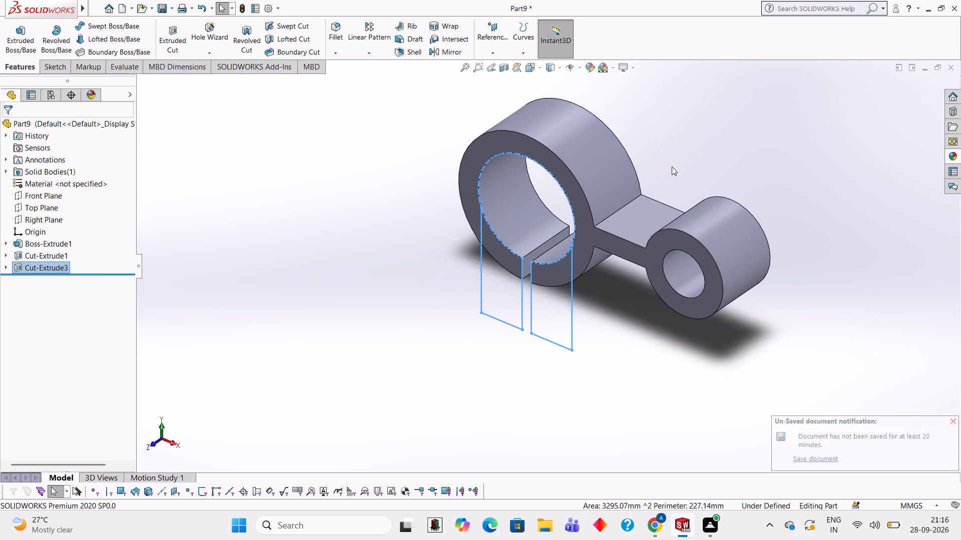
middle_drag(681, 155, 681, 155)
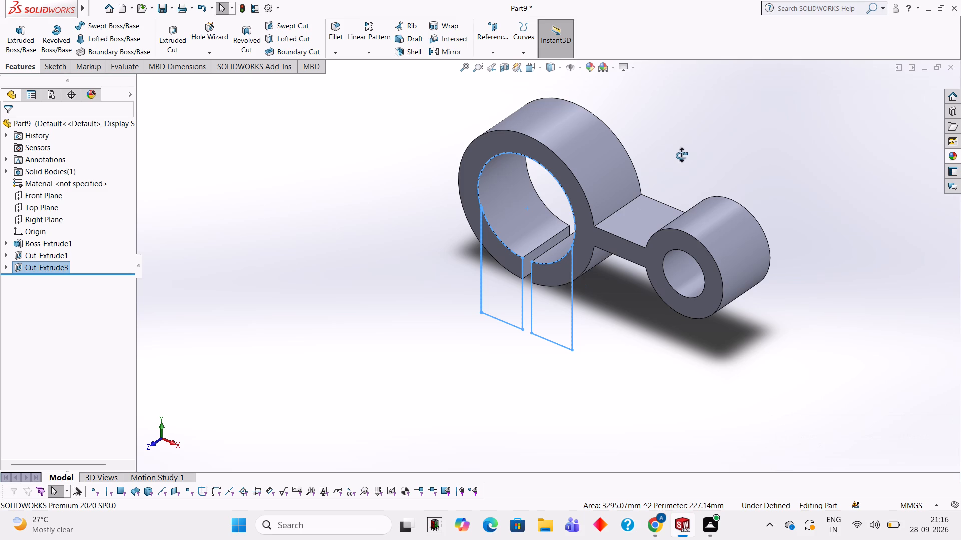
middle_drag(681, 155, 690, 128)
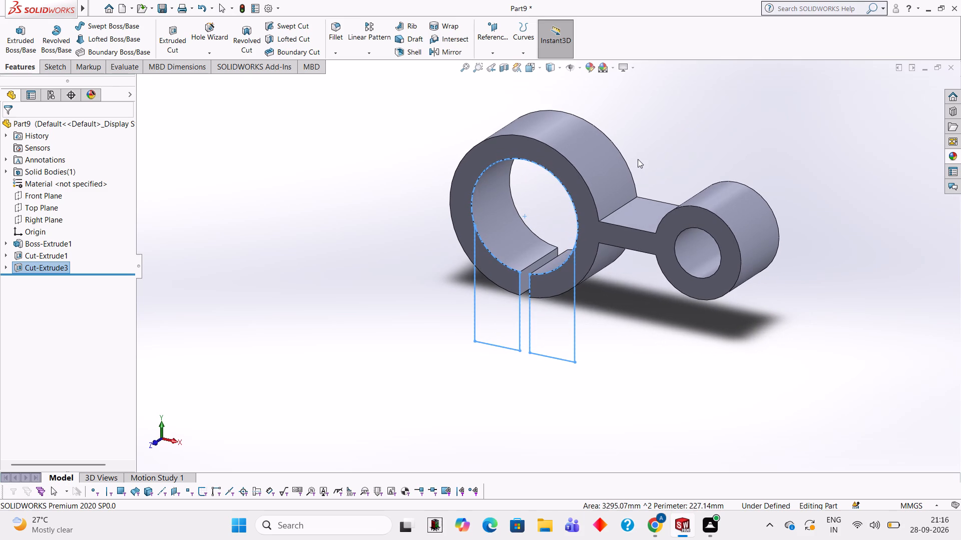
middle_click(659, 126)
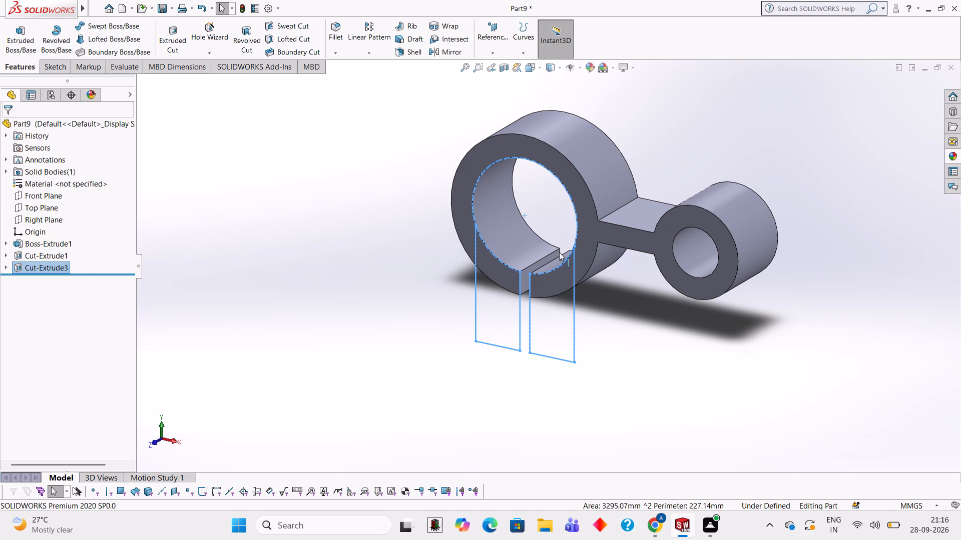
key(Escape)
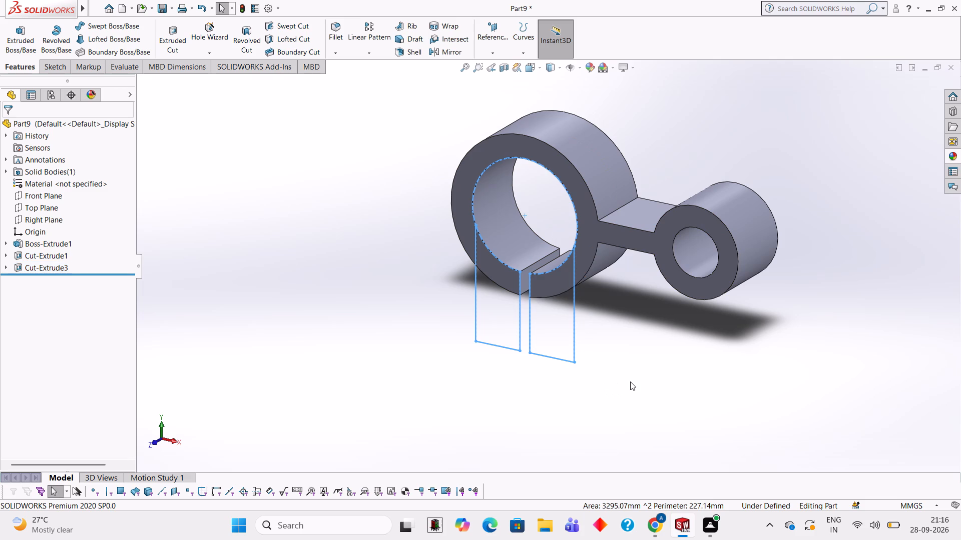
On the link's front face, sketch the outer-side leg from the slot's bottom corner: 30 mm down, 27 mm outward, about 46 mm up into the ring.
middle_drag(701, 109, 730, 100)
click(591, 268)
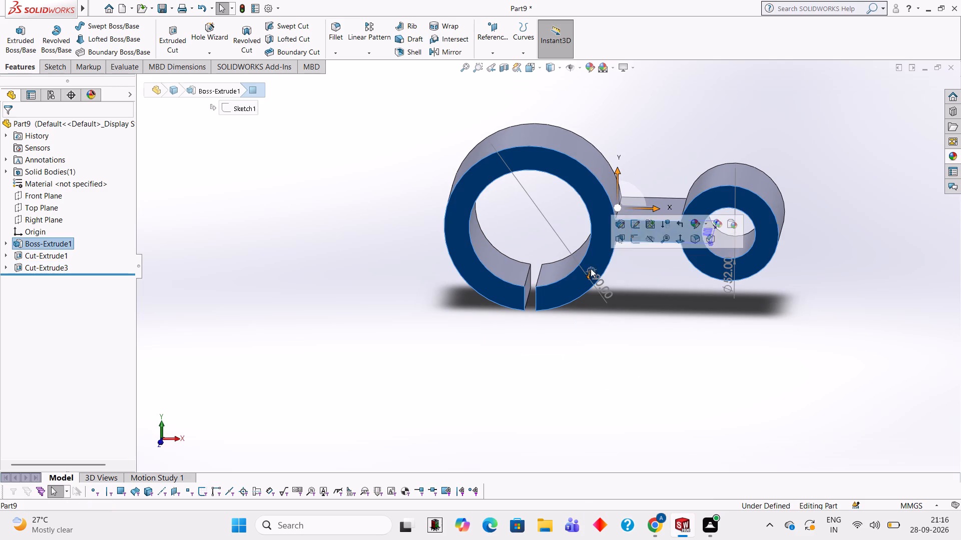
click(639, 240)
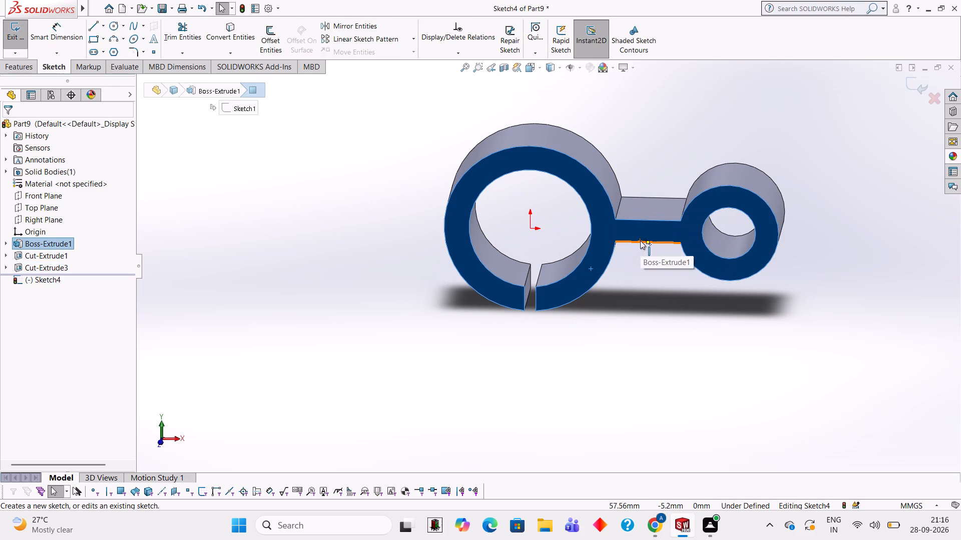
key(ctrl+8)
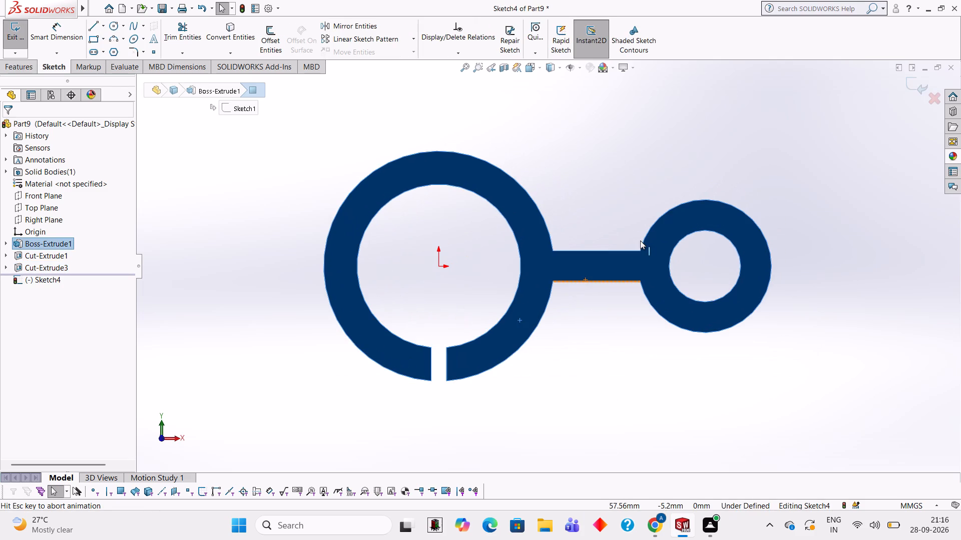
click(92, 26)
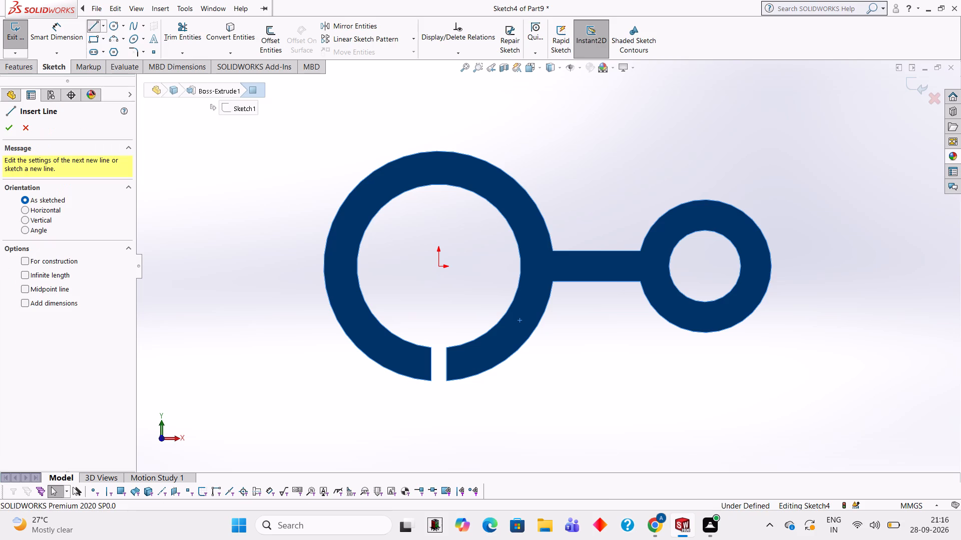
click(431, 383)
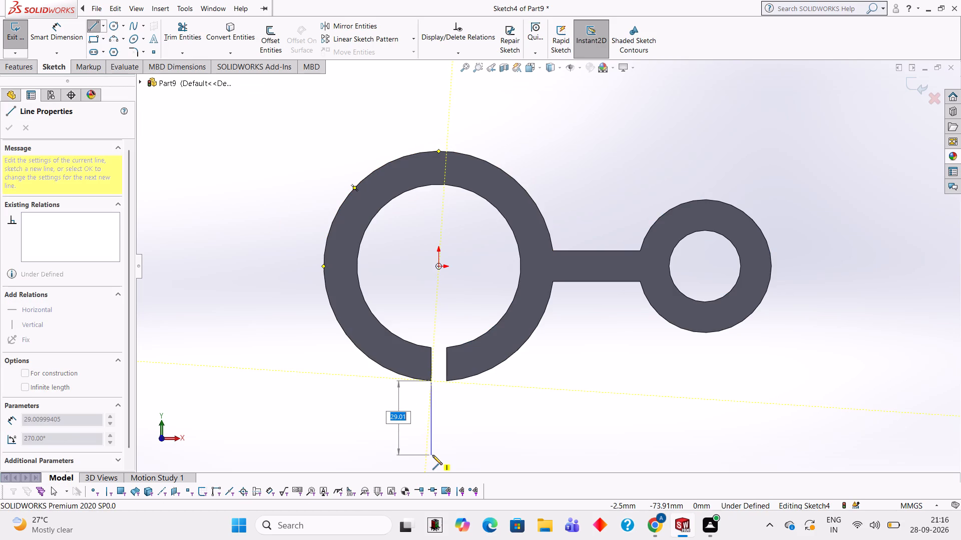
text(30)
key(Return)
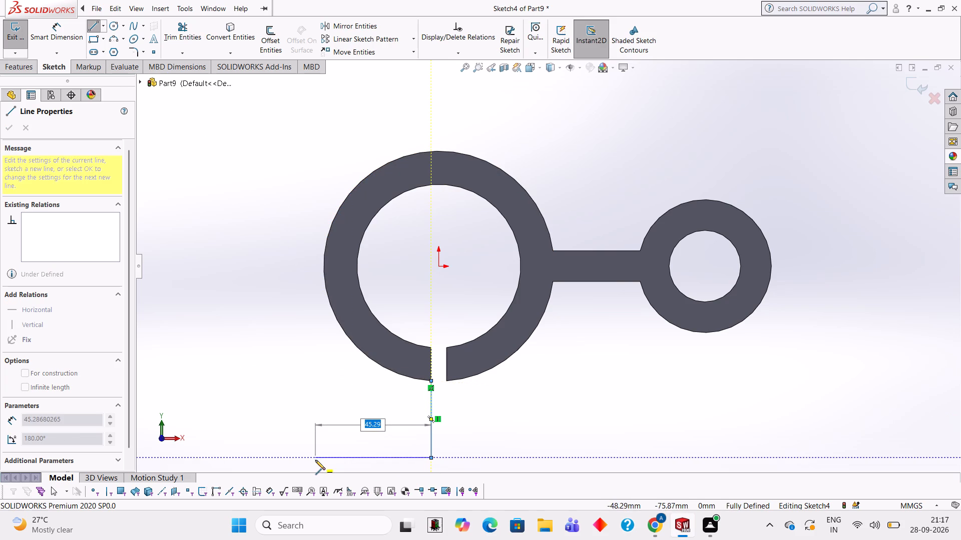
text(27)
key(Return)
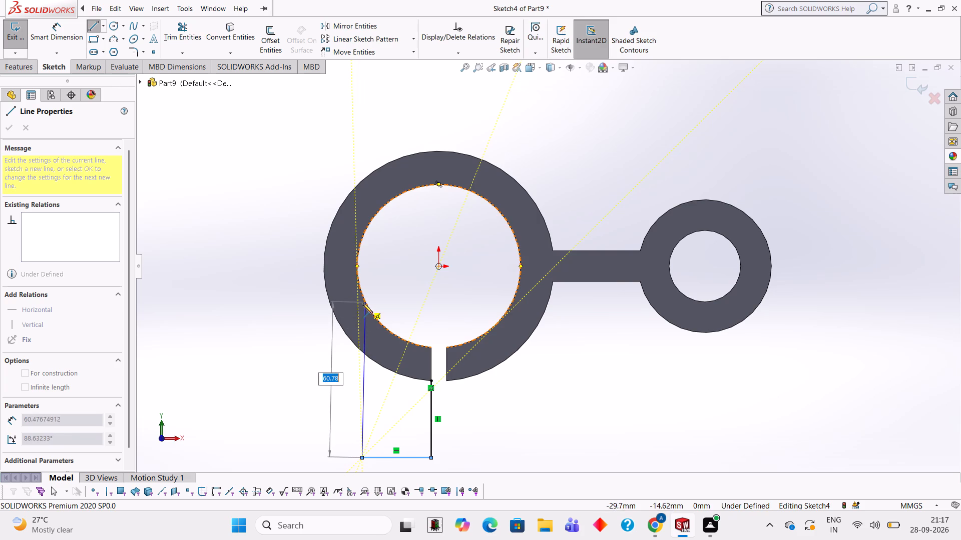
click(365, 340)
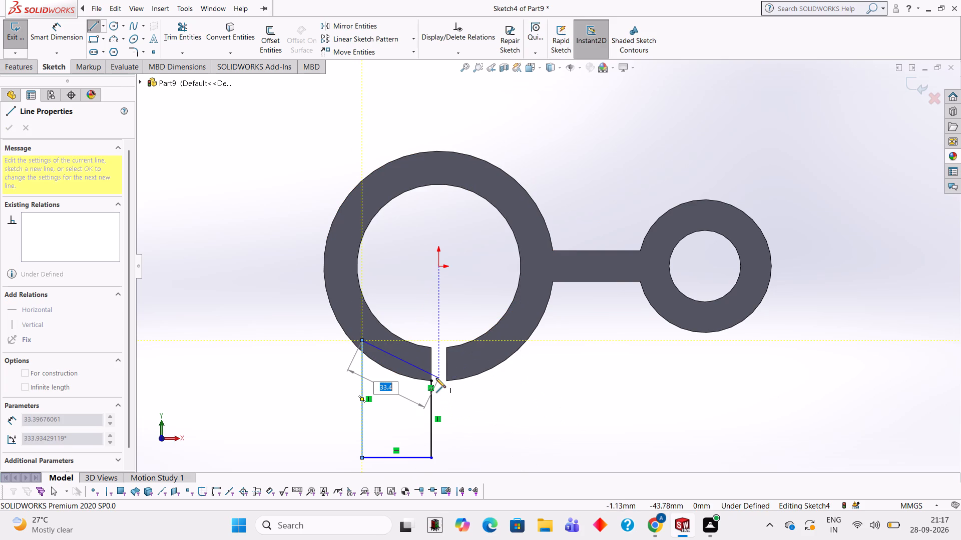
key(Escape)
From the slot's other bottom corner, sketch the second leg's inner line 30 mm down and its base line 27 mm toward the small end.
scroll(473, 364, up, 1)
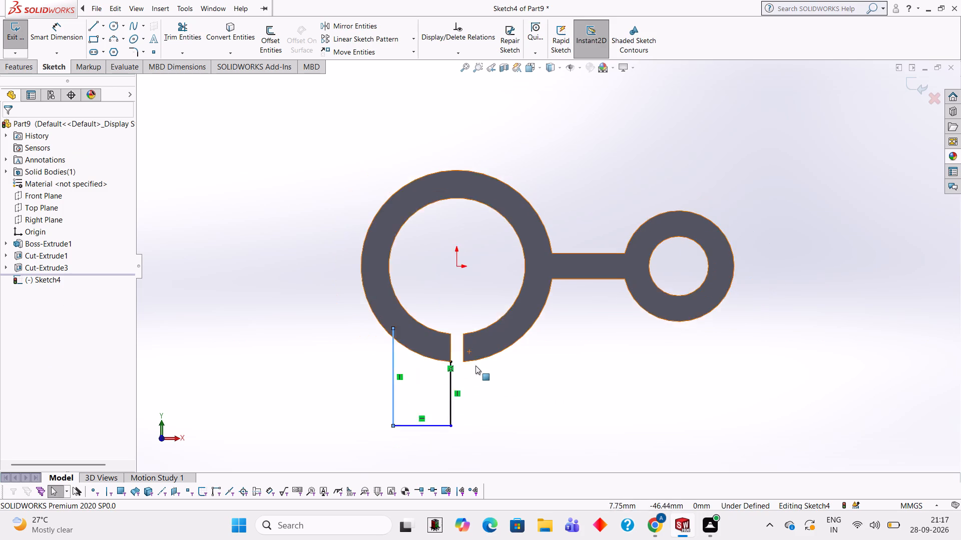
scroll(475, 365, up, 1)
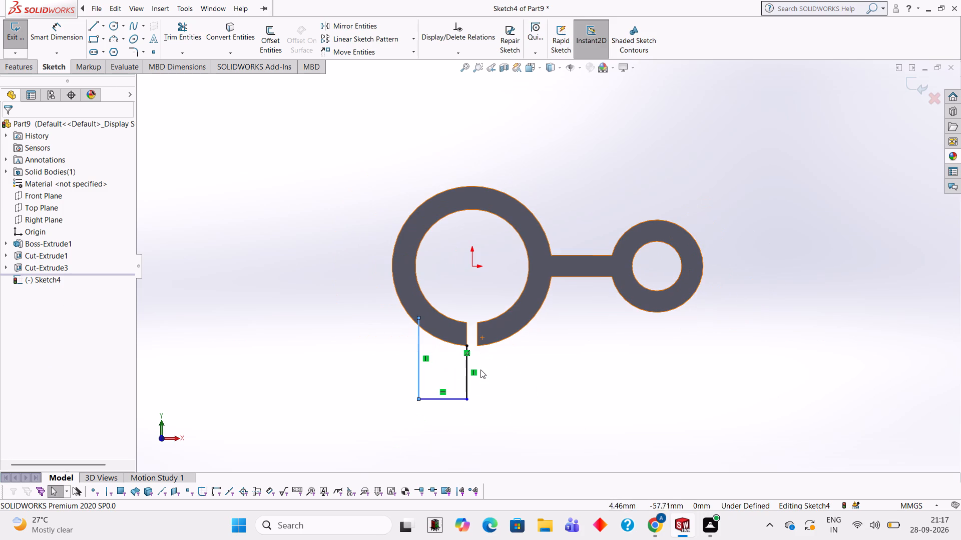
scroll(420, 307, down, 5)
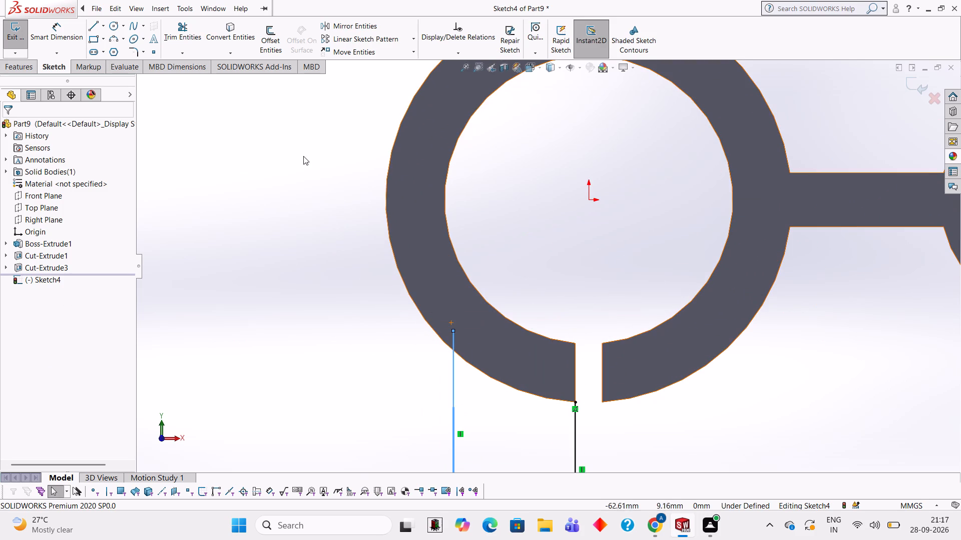
scroll(479, 351, up, 2)
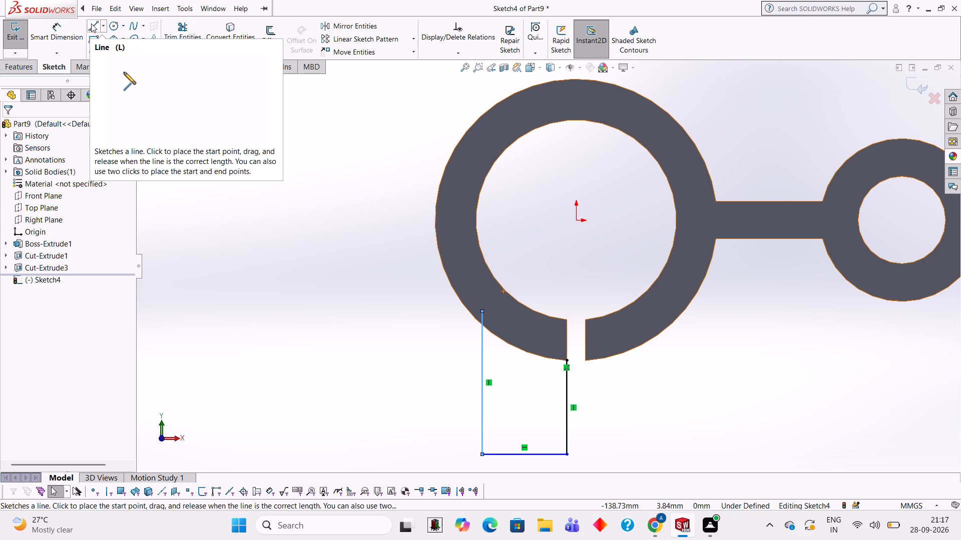
click(91, 23)
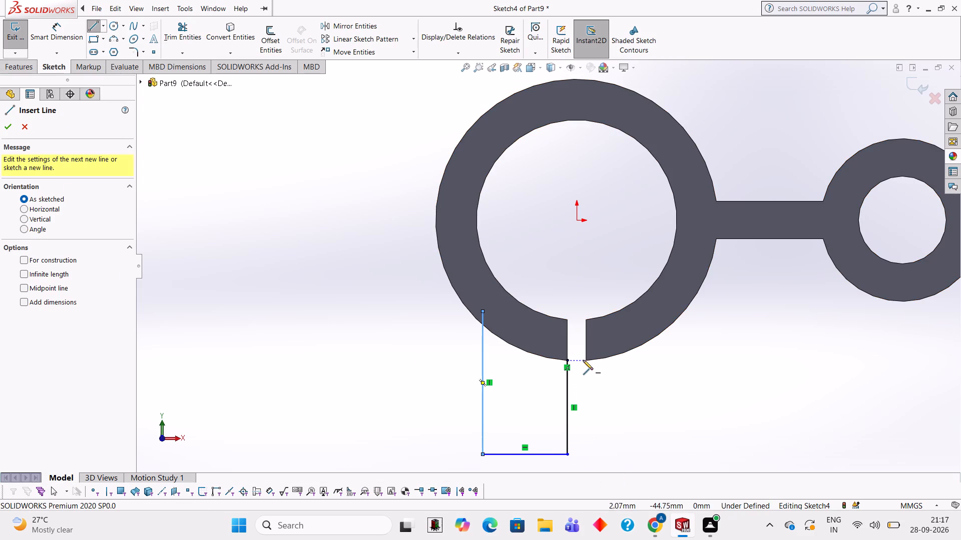
click(587, 360)
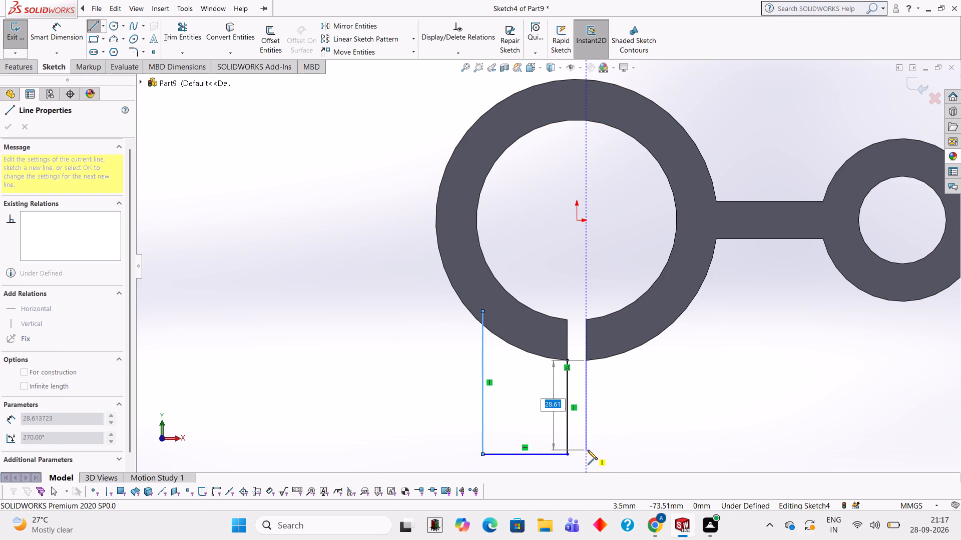
text(30)
key(Return)
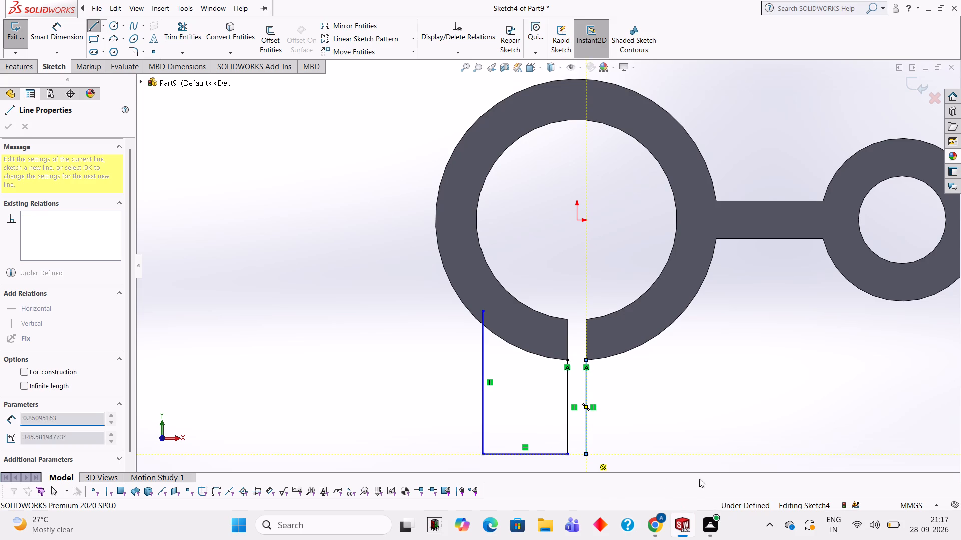
text(27)
key(Return)
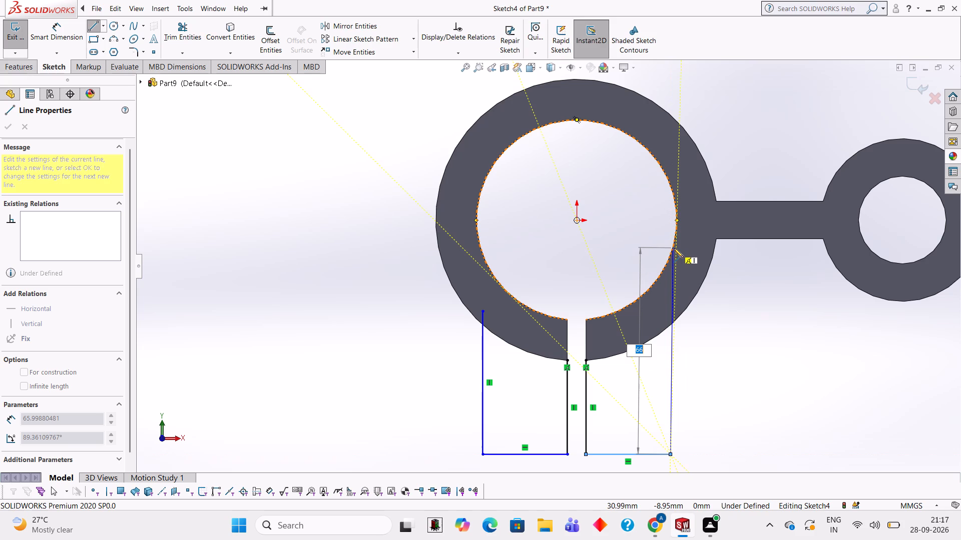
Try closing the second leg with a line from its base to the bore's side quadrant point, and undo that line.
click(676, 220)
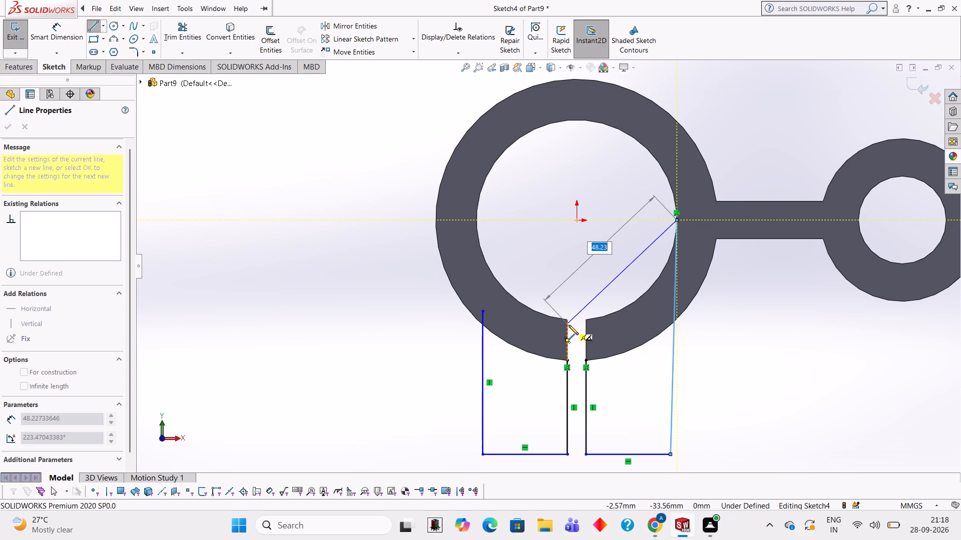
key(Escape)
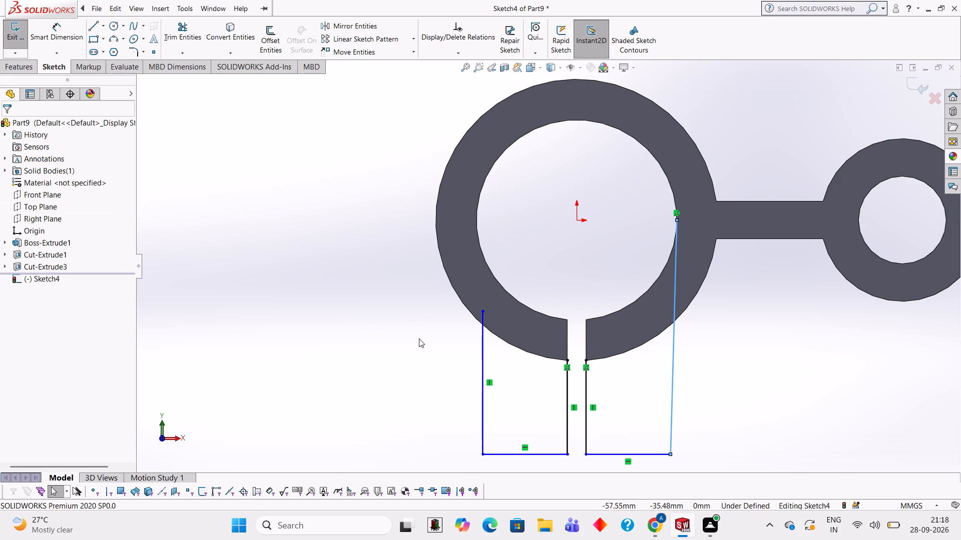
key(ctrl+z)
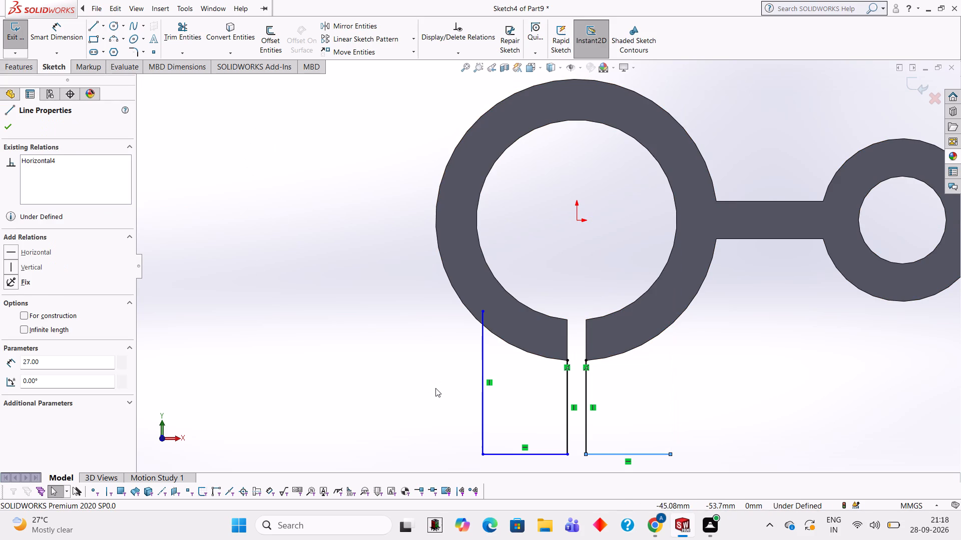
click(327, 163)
Draw a vertical line from the second leg's outer base corner up into the ring, level with the first leg's outer line.
click(95, 30)
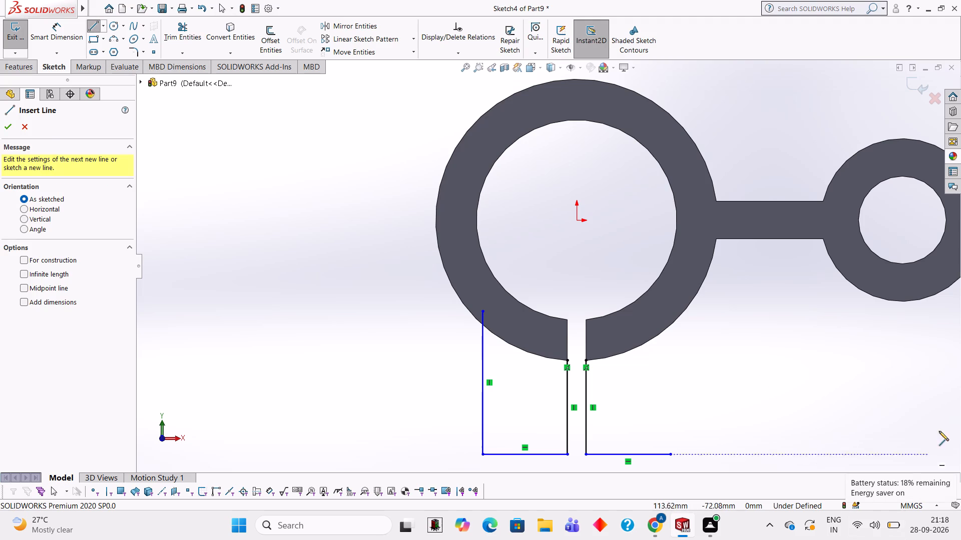
click(671, 453)
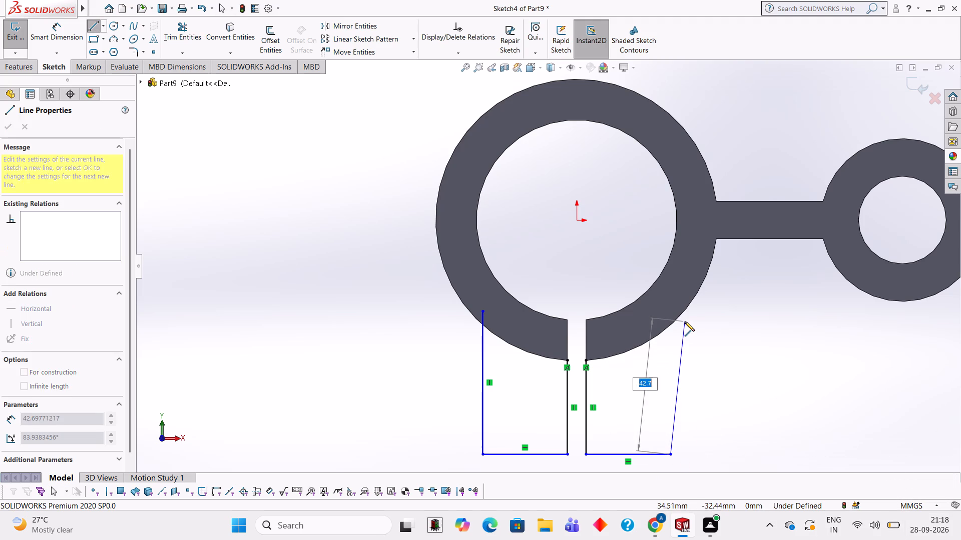
click(671, 309)
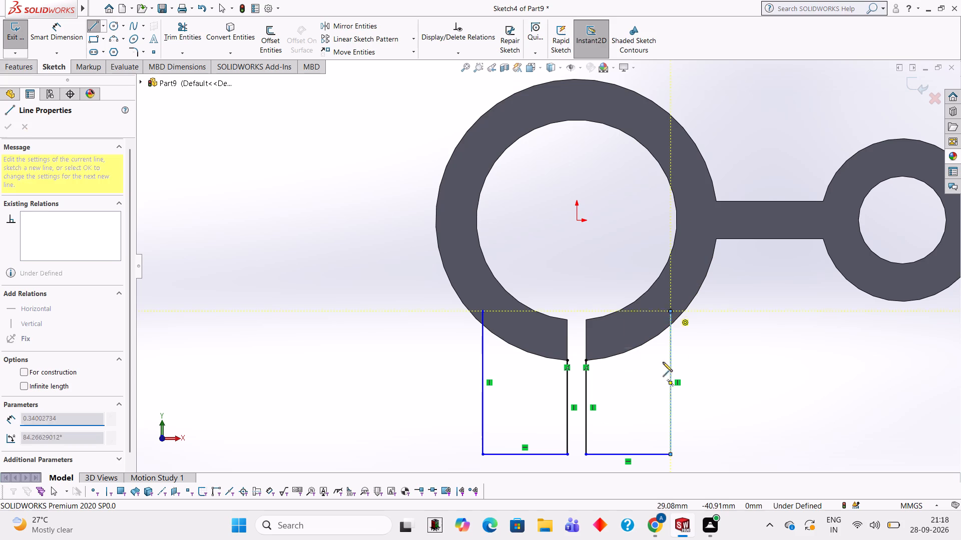
key(Escape)
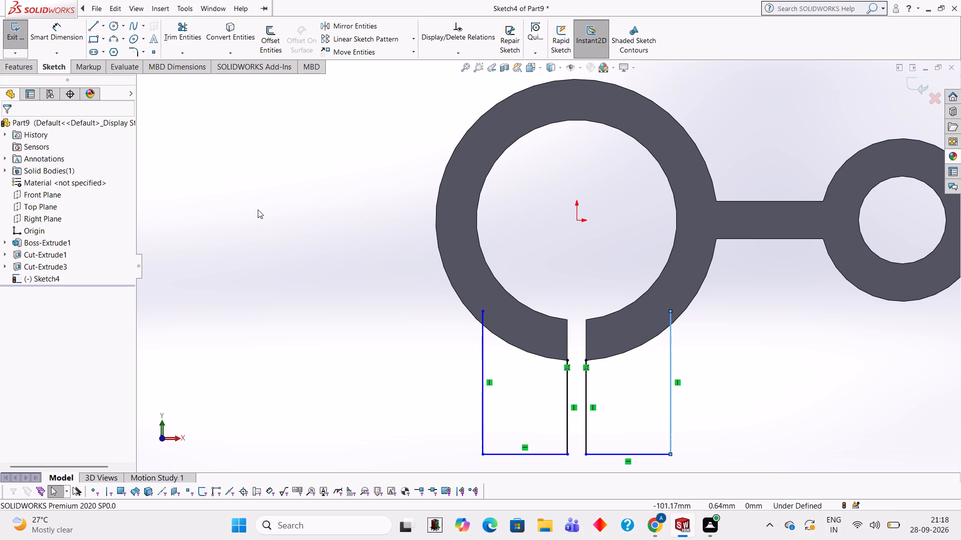
Sketch a 90 mm diameter circle centred on the origin.
click(111, 29)
click(577, 220)
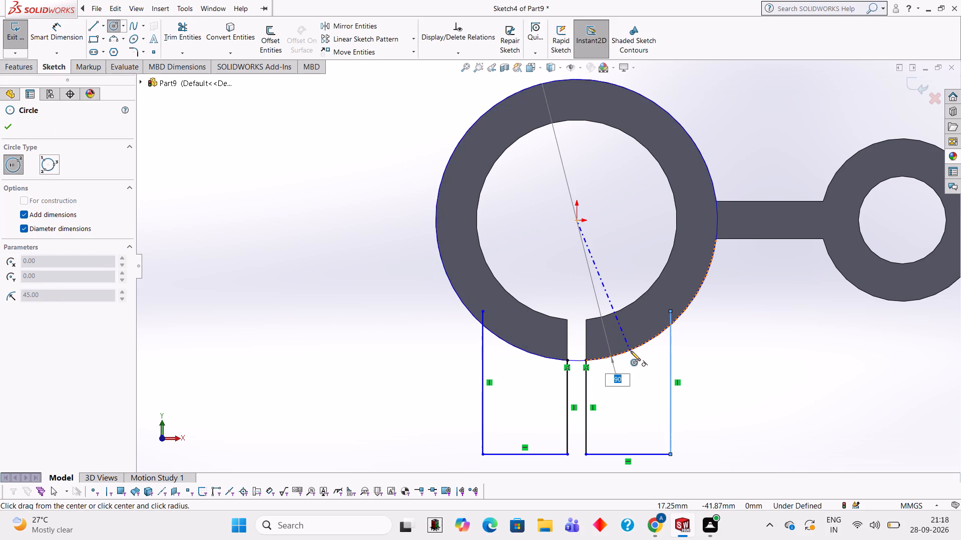
text(90)
key(Return)
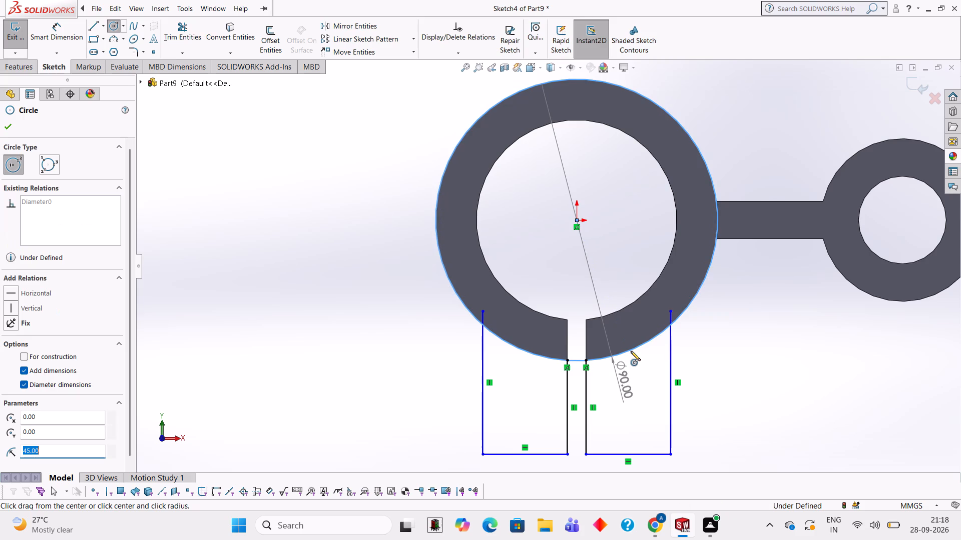
Trim the circle's large upper arc, both outer leg line ends inside the ring, and the short arc across the slot.
click(188, 36)
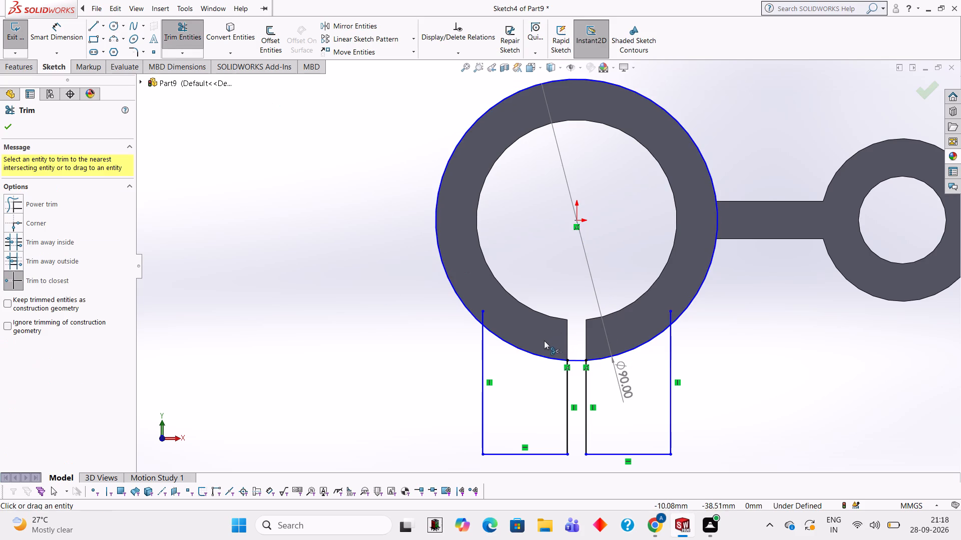
click(434, 222)
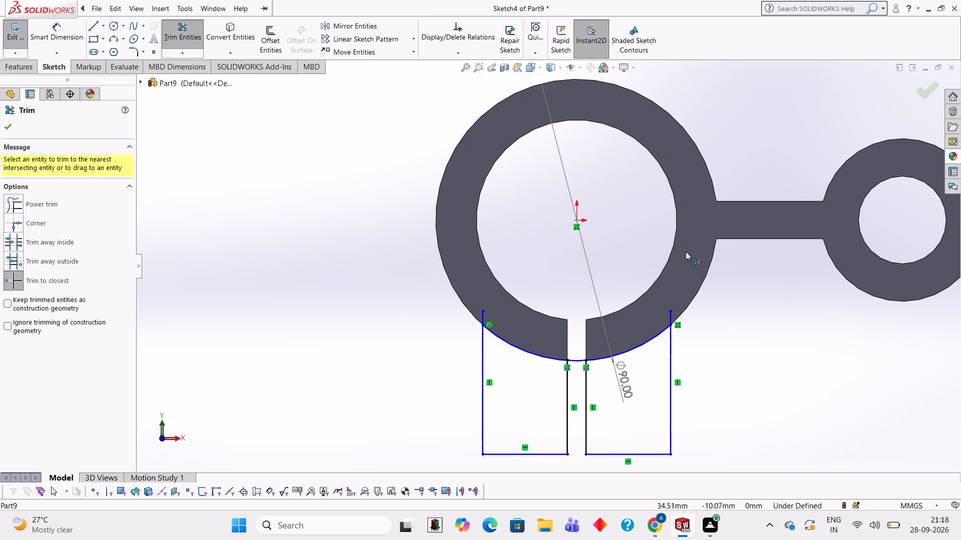
click(668, 314)
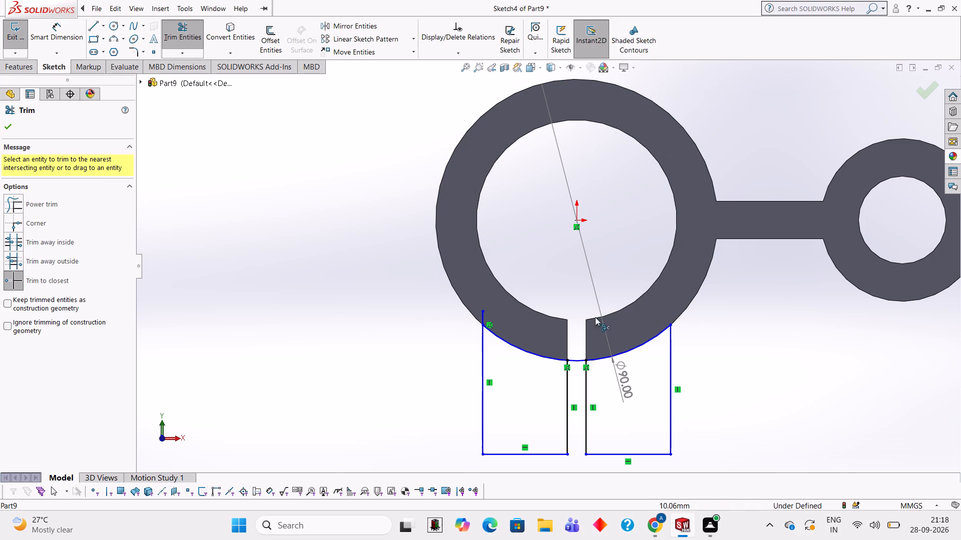
click(480, 311)
scroll(749, 324, down, 1)
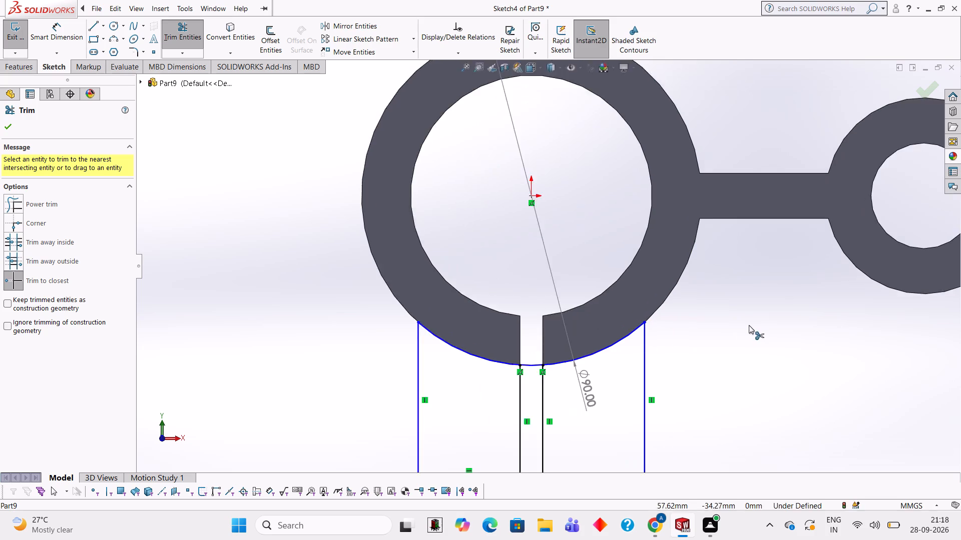
click(532, 365)
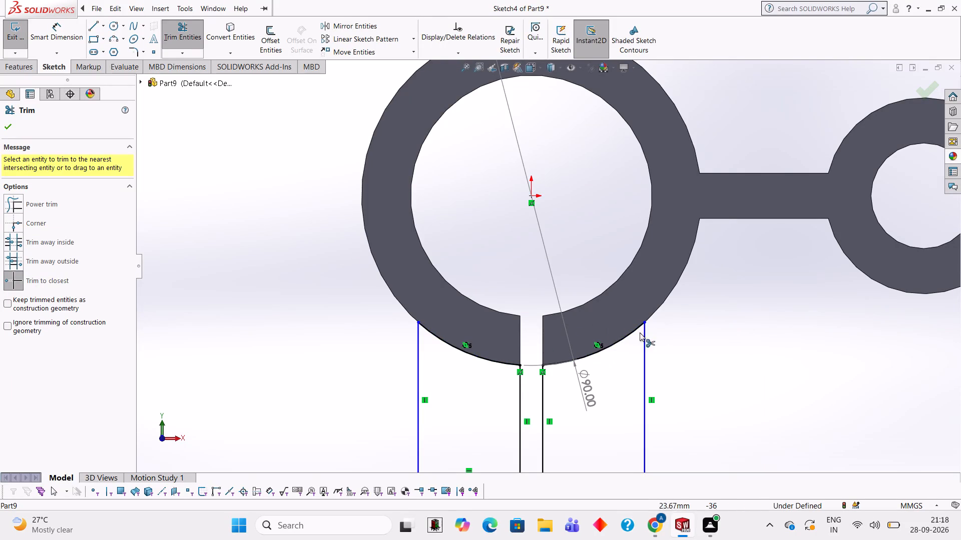
Extrude the two leg profiles 40 mm blind in the reversed direction, merged with the link body.
scroll(672, 358, up, 2)
scroll(671, 358, down, 1)
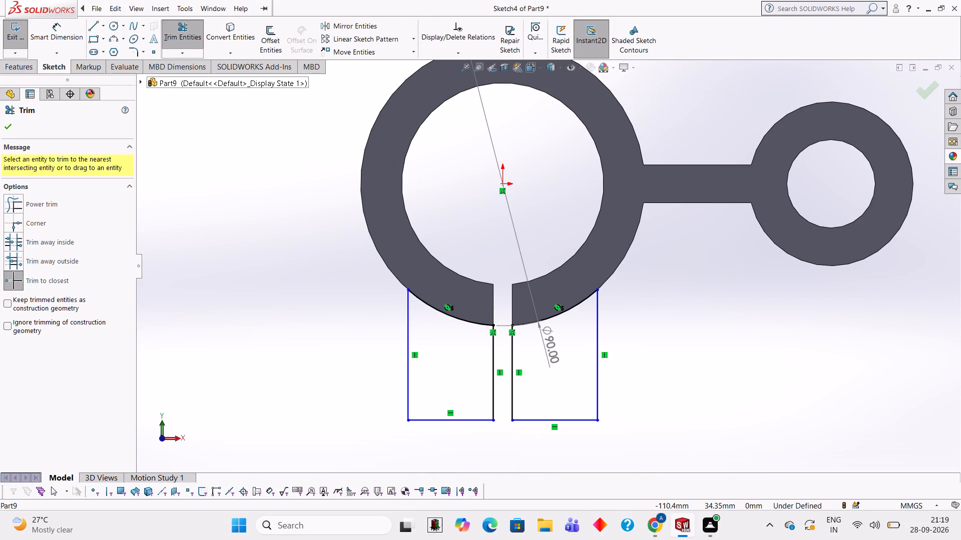
click(32, 69)
click(22, 30)
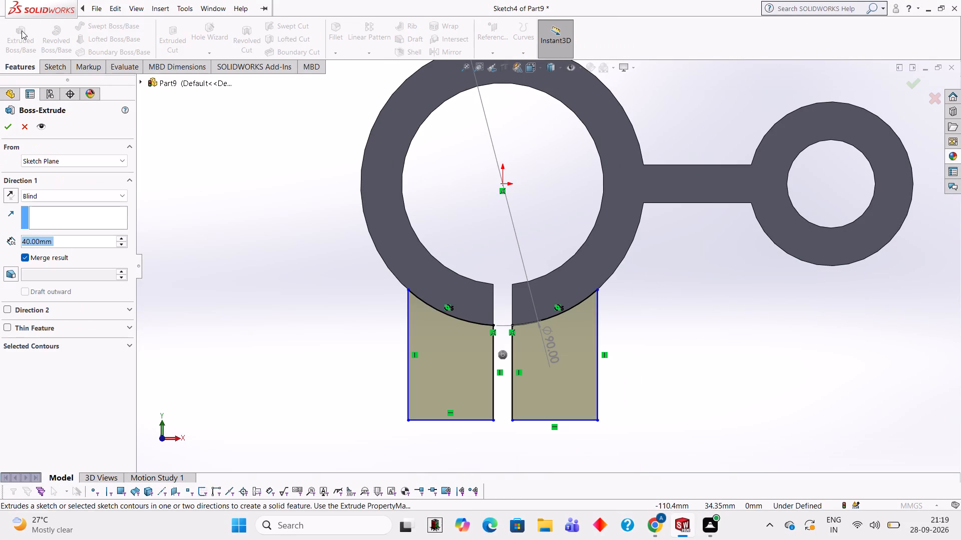
middle_drag(424, 245, 483, 246)
click(16, 195)
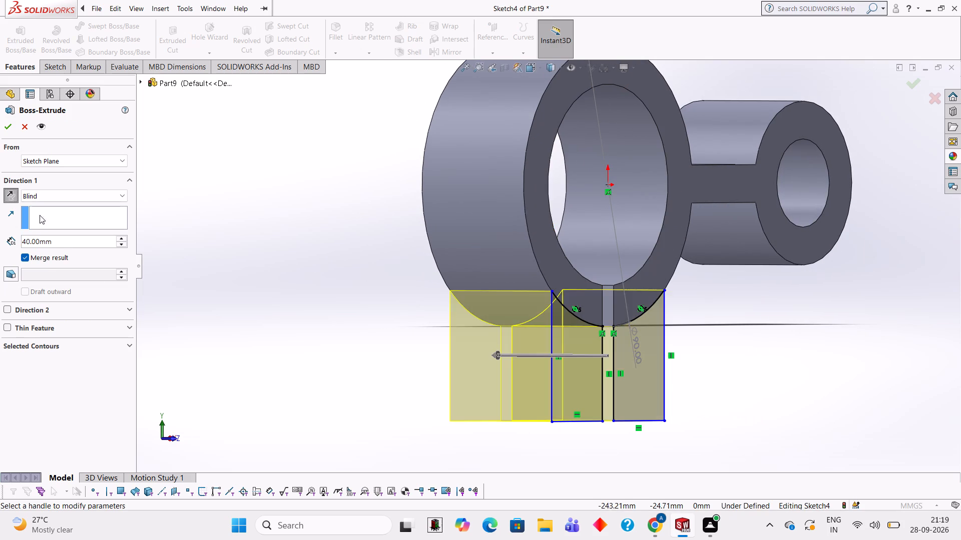
middle_drag(860, 277, 779, 264)
middle_drag(728, 262, 733, 316)
middle_click(735, 316)
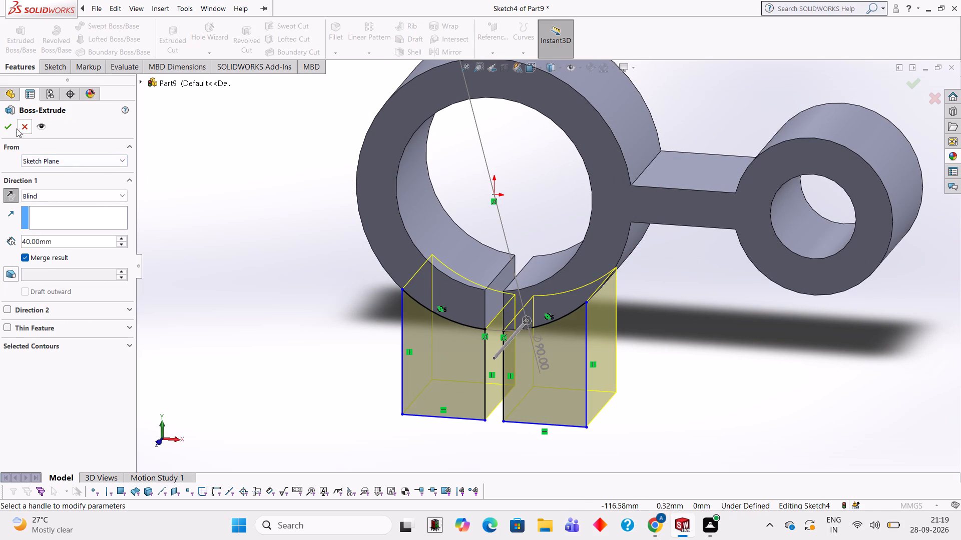
click(10, 126)
click(267, 294)
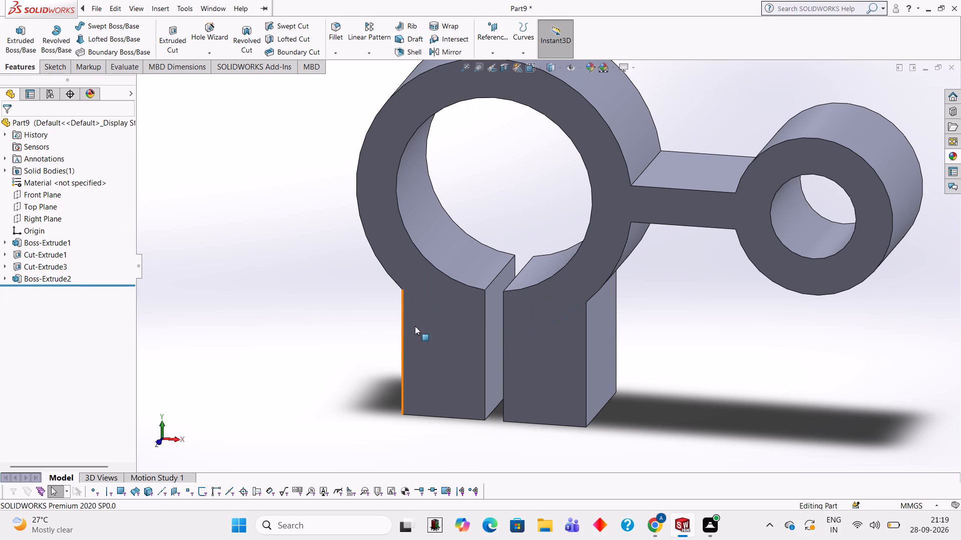
Start a sketch on the upper flat face of the web between the two round ends, viewed face-on.
scroll(356, 313, up, 3)
middle_drag(617, 328, 602, 328)
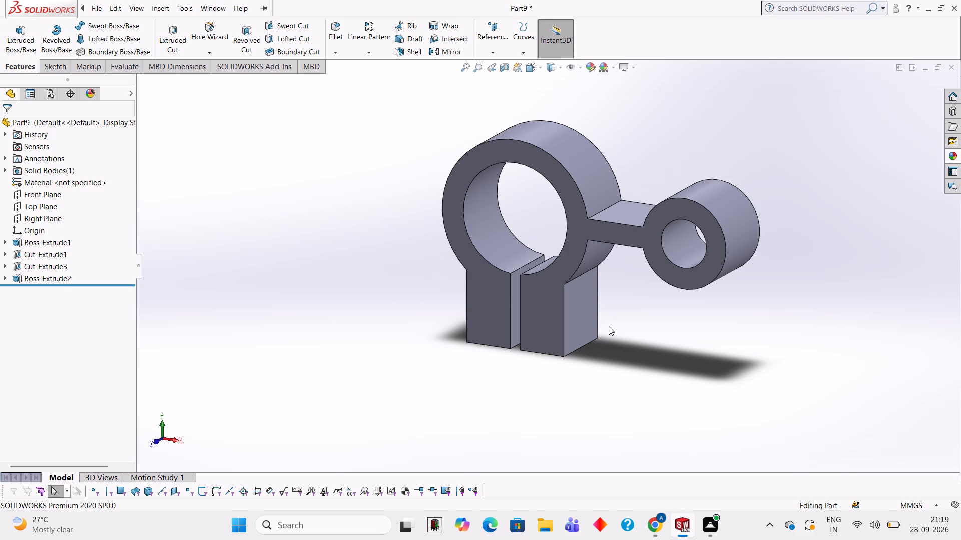
middle_drag(680, 170, 703, 177)
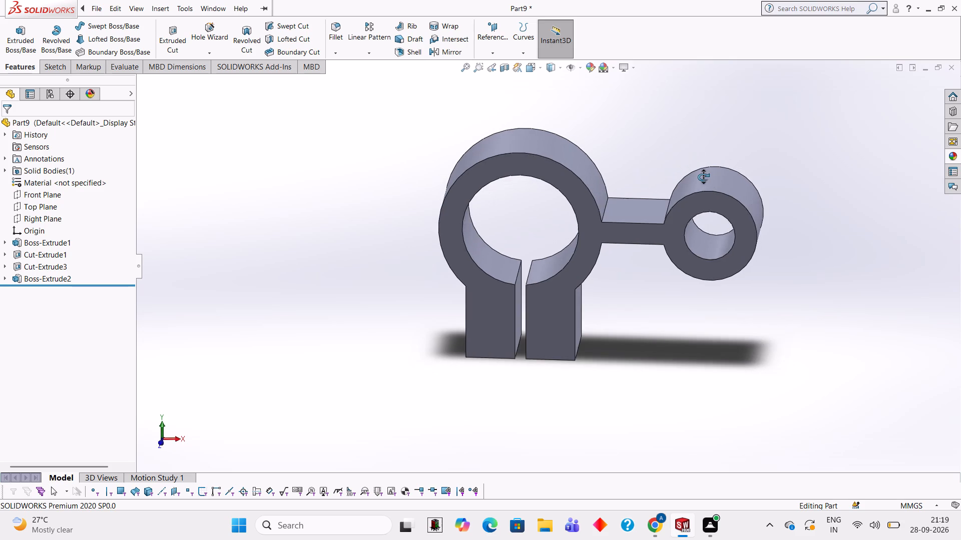
middle_drag(703, 177, 710, 171)
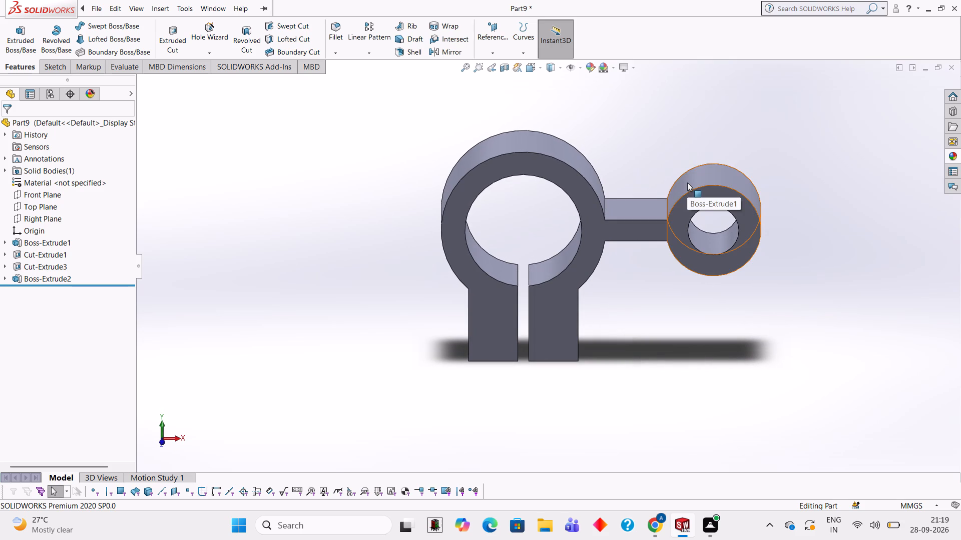
middle_drag(648, 161, 634, 261)
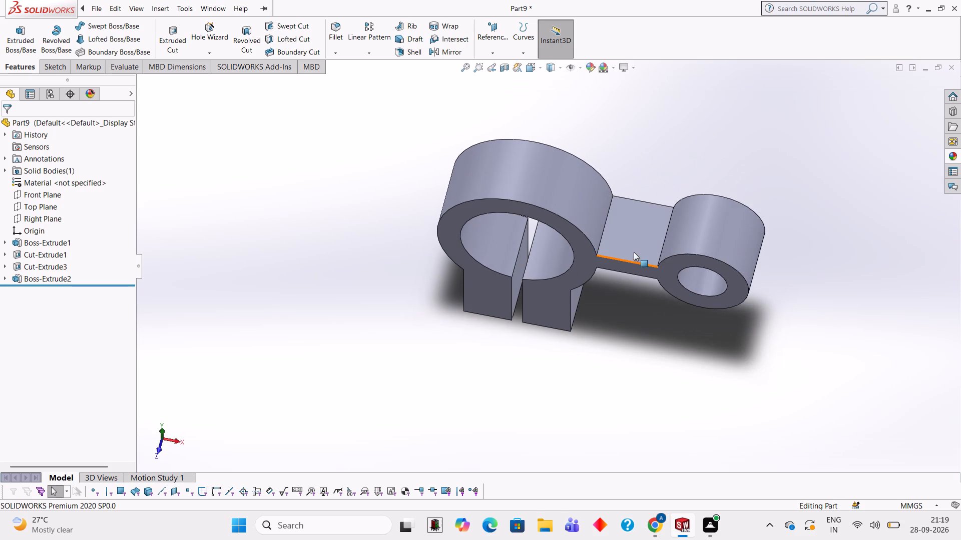
click(634, 227)
click(680, 199)
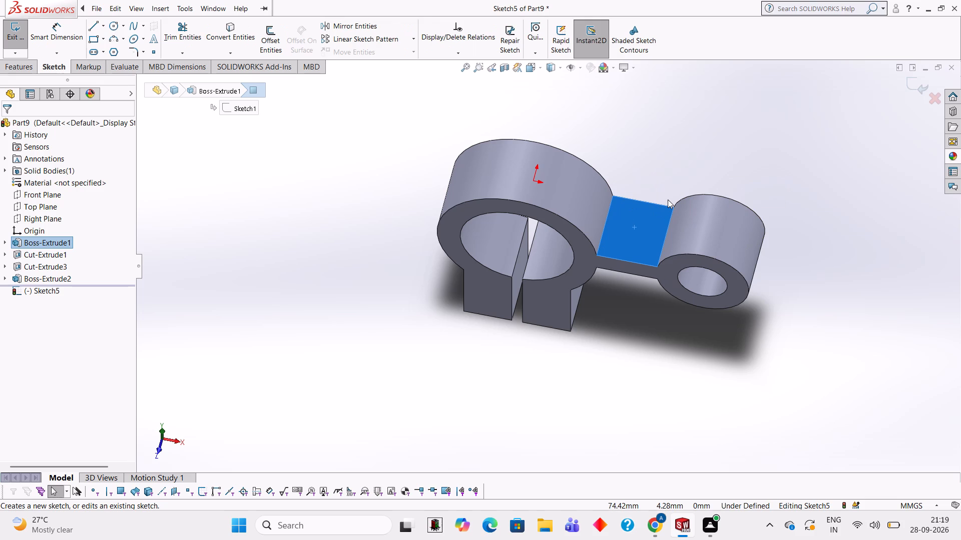
key(ctrl+8)
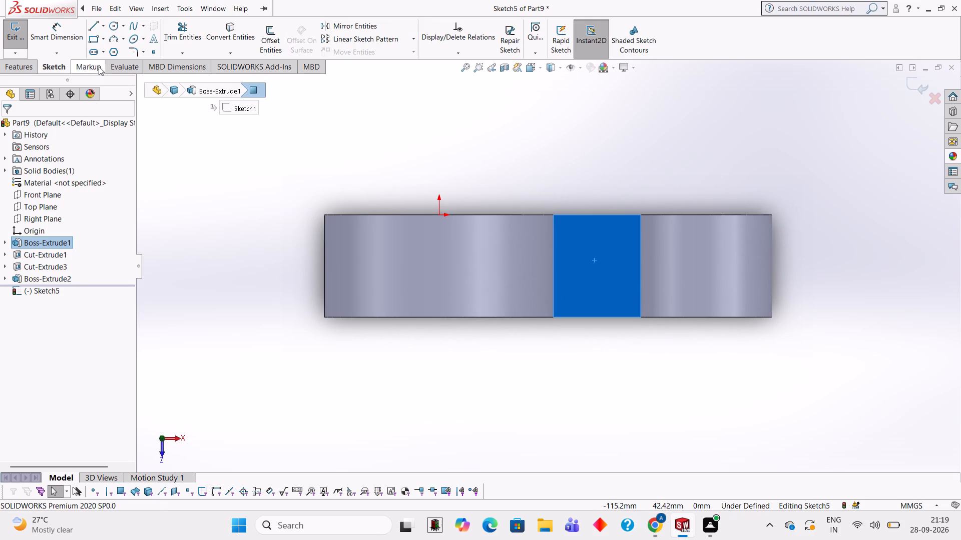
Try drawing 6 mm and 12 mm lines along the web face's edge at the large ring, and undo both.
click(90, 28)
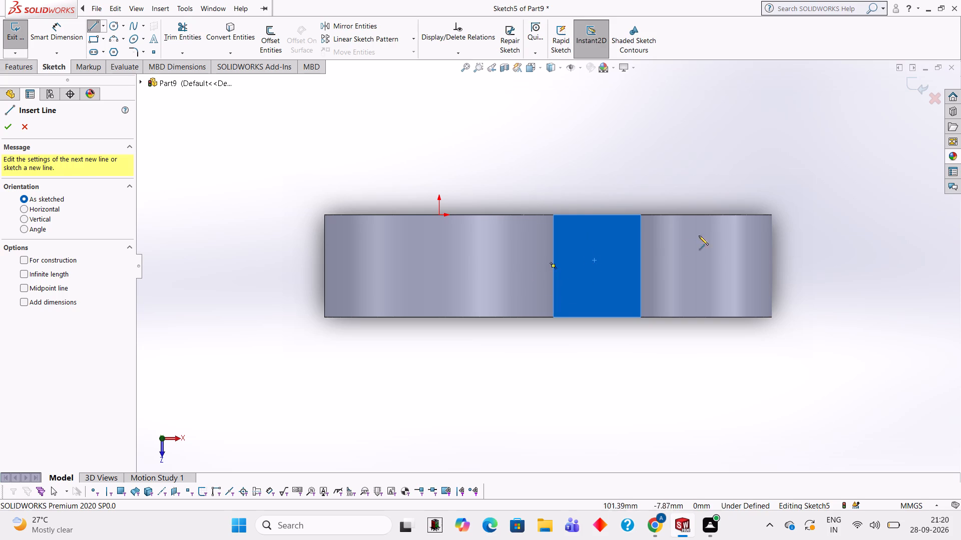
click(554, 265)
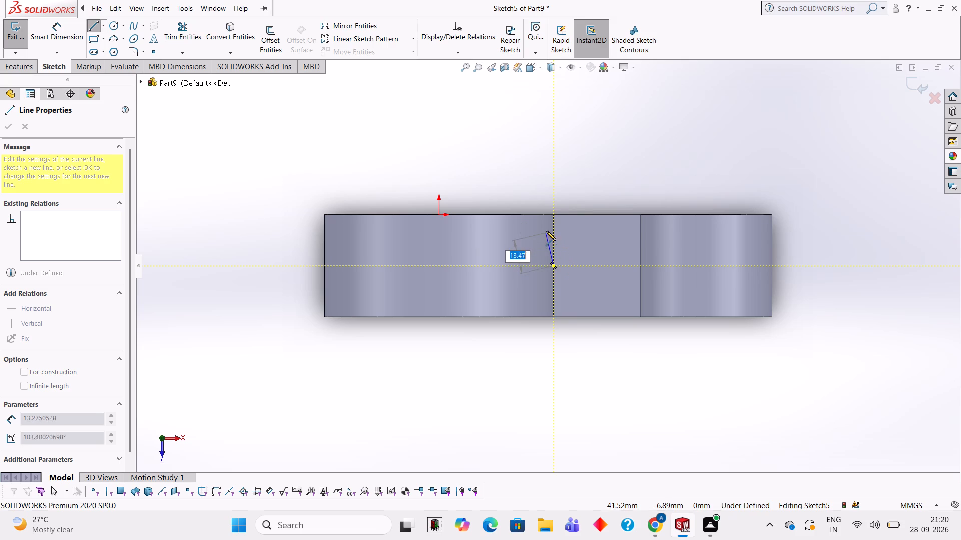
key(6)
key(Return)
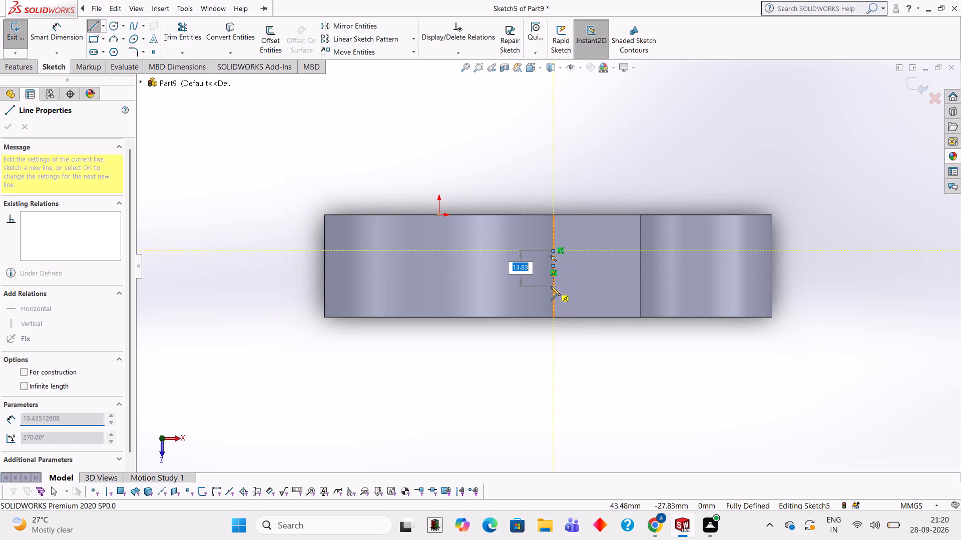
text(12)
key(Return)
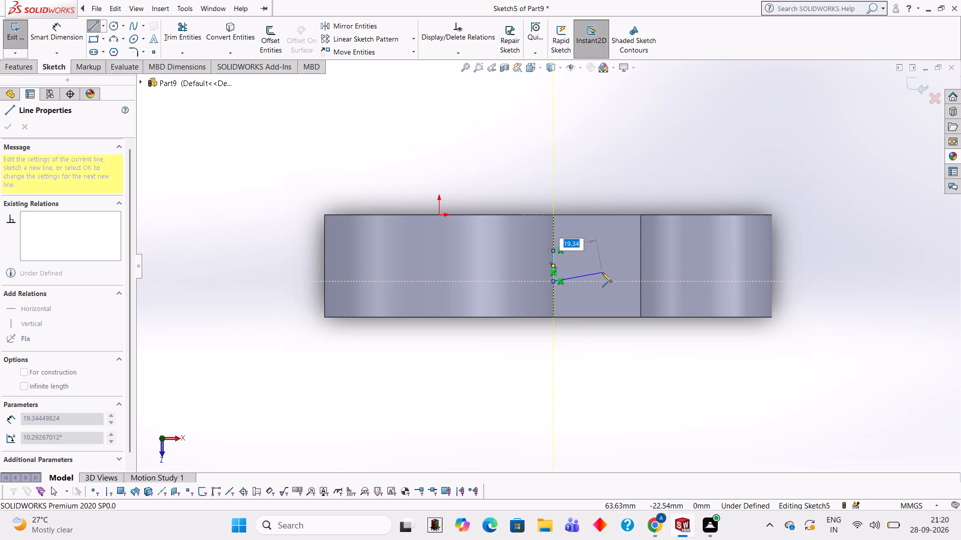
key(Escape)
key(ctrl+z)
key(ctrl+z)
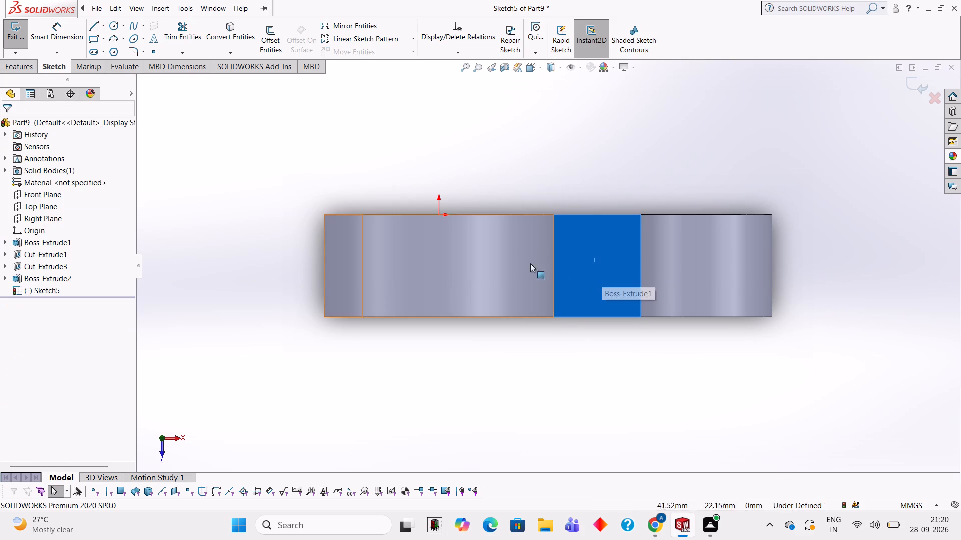
Draw a 3 mm line from the midpoint of the web face's large-ring edge, running along that edge toward the origin side.
click(92, 30)
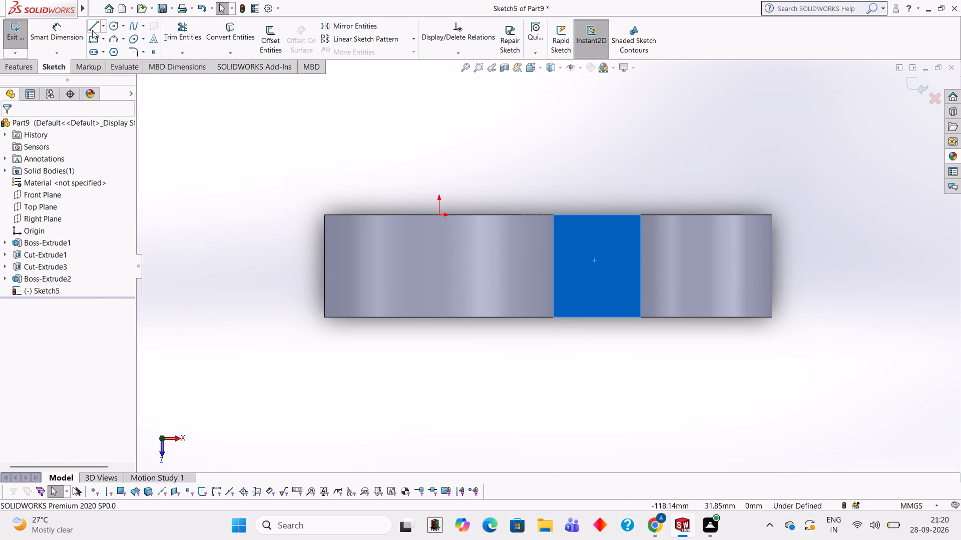
click(553, 266)
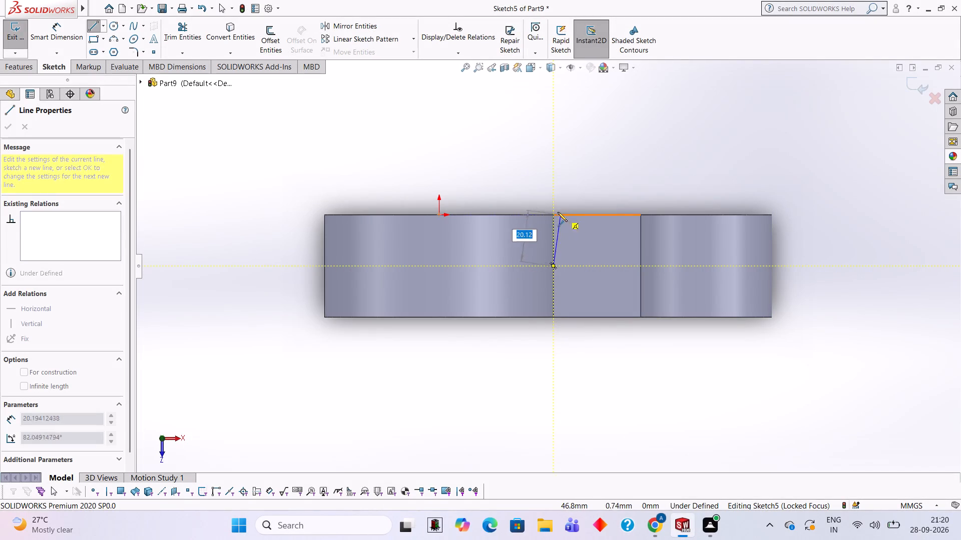
key(3)
key(Return)
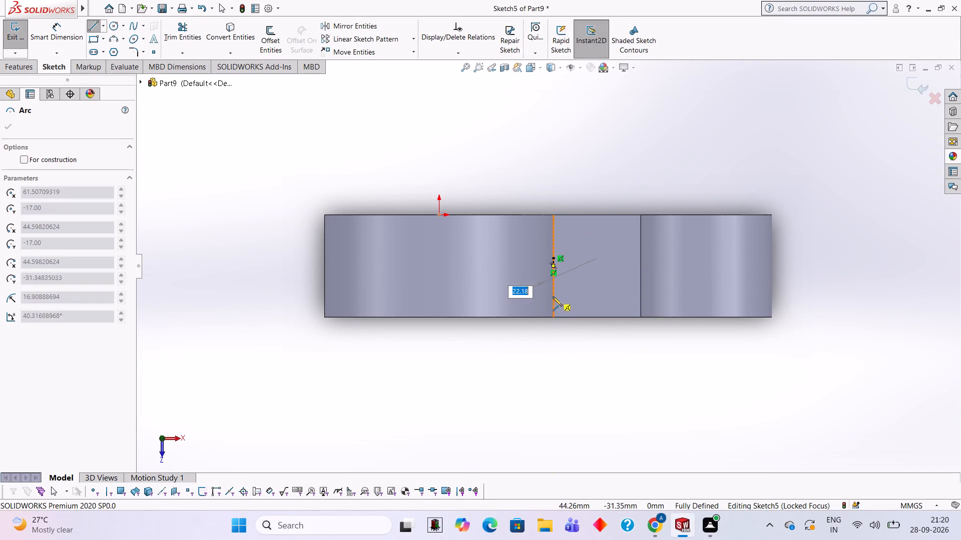
key(Escape)
Add a 3 mm line on the midpoint's other side and close a thin rectangle spanning the web to its small-ring edge.
scroll(553, 278, down, 2)
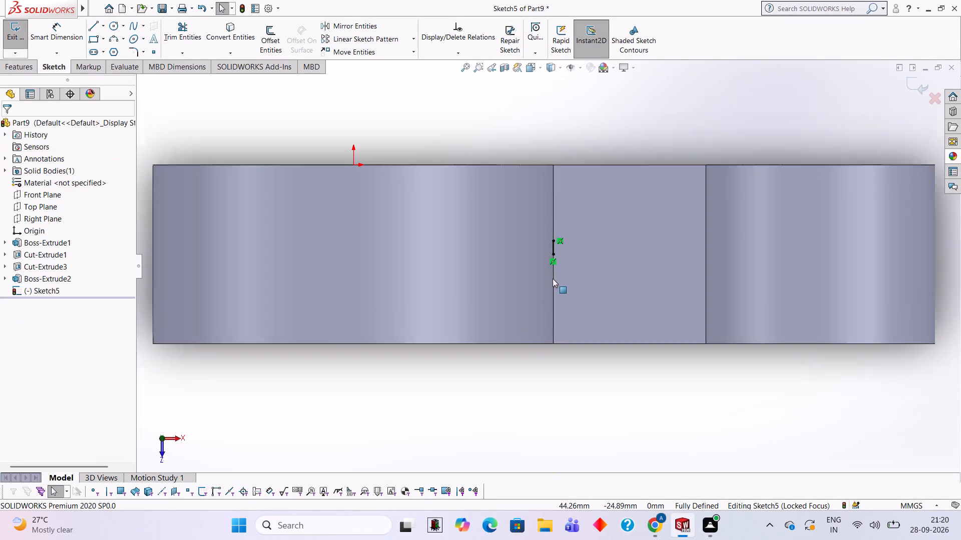
scroll(553, 278, down, 2)
click(93, 27)
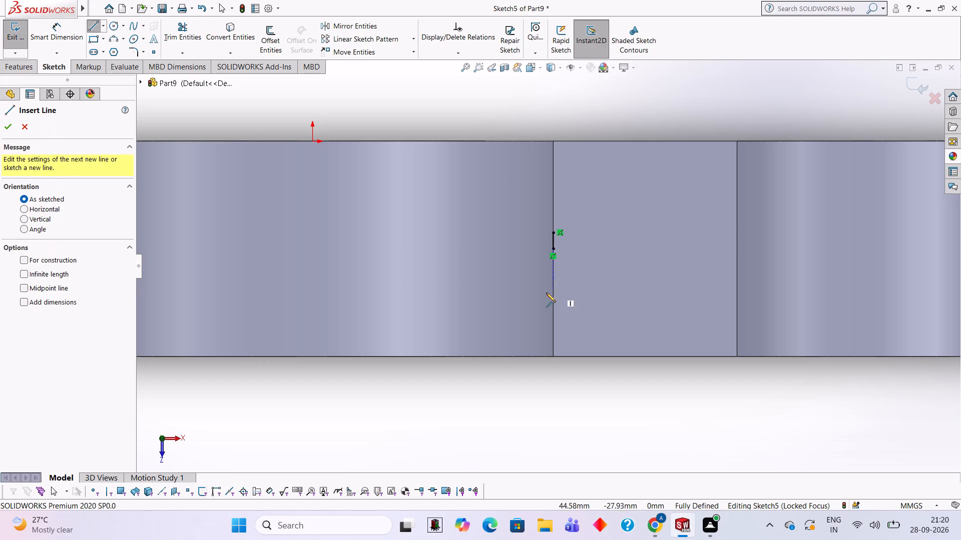
click(553, 247)
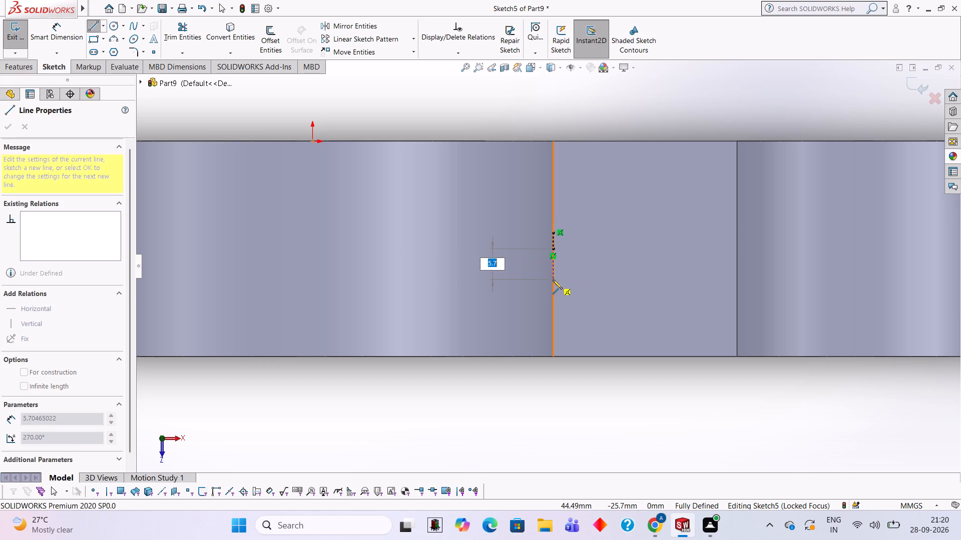
key(3)
key(Return)
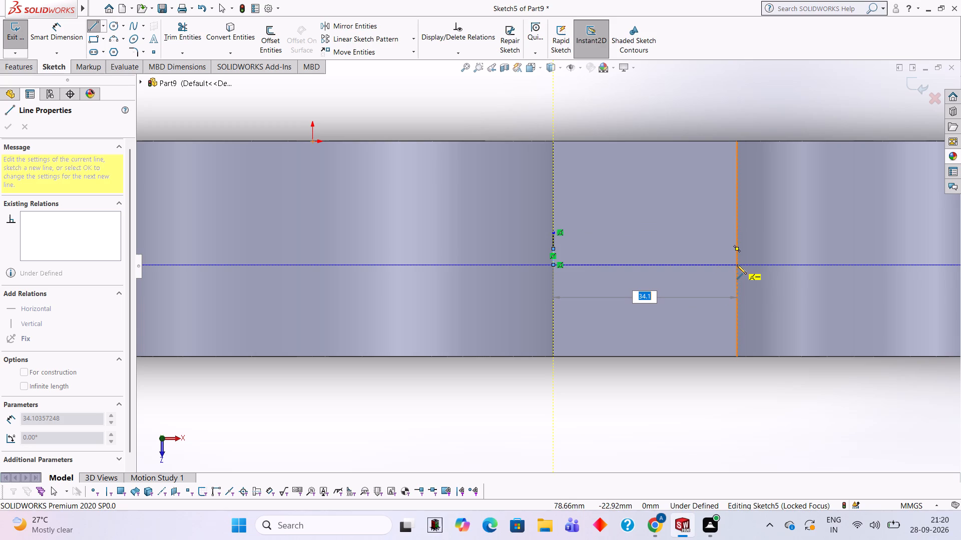
click(737, 264)
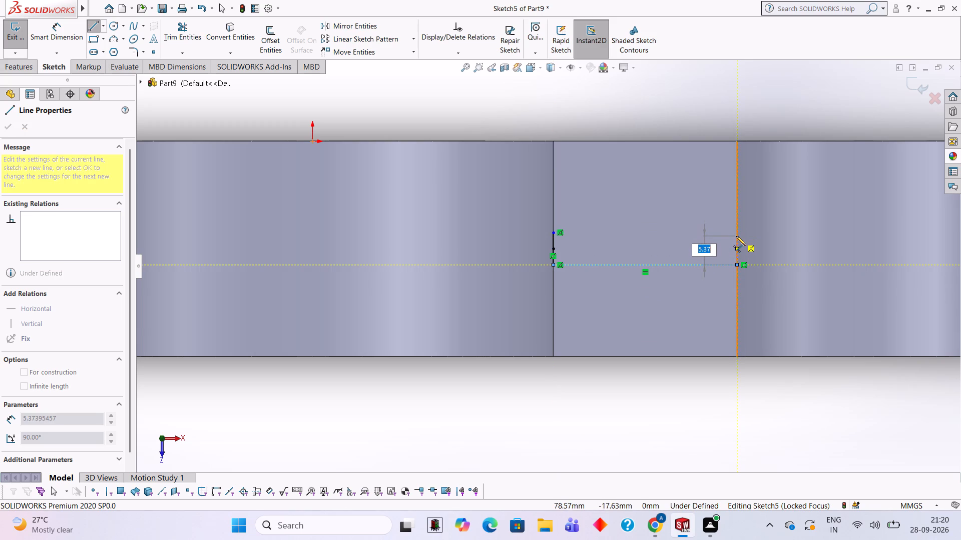
click(736, 235)
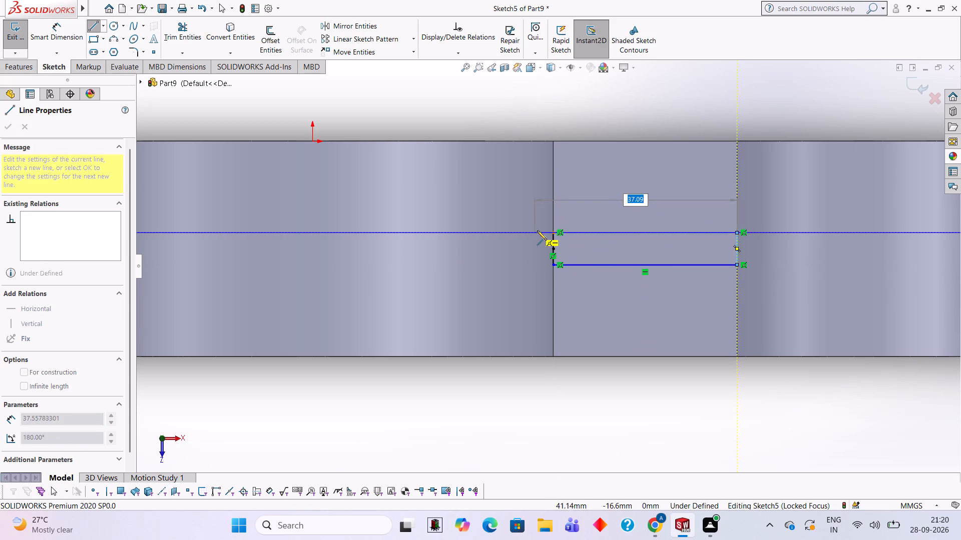
click(554, 231)
key(Escape)
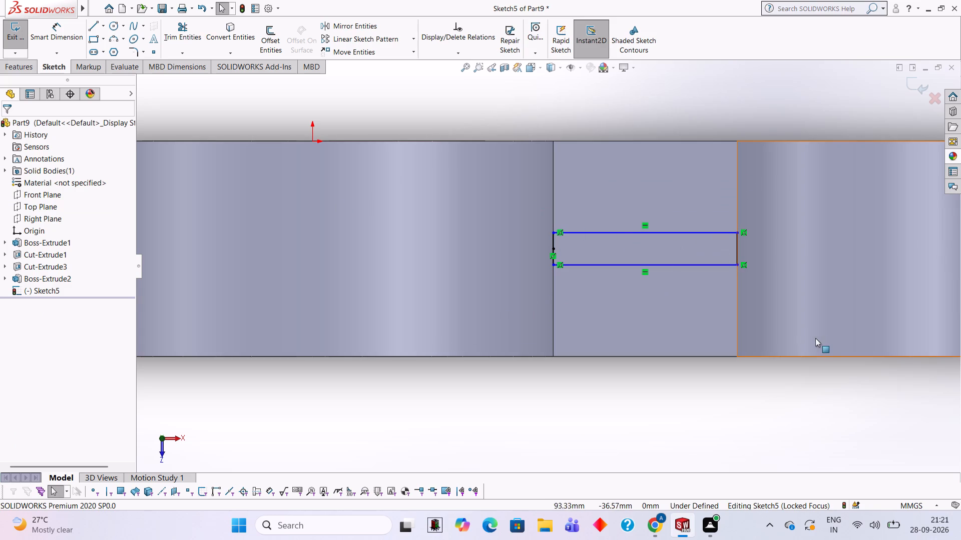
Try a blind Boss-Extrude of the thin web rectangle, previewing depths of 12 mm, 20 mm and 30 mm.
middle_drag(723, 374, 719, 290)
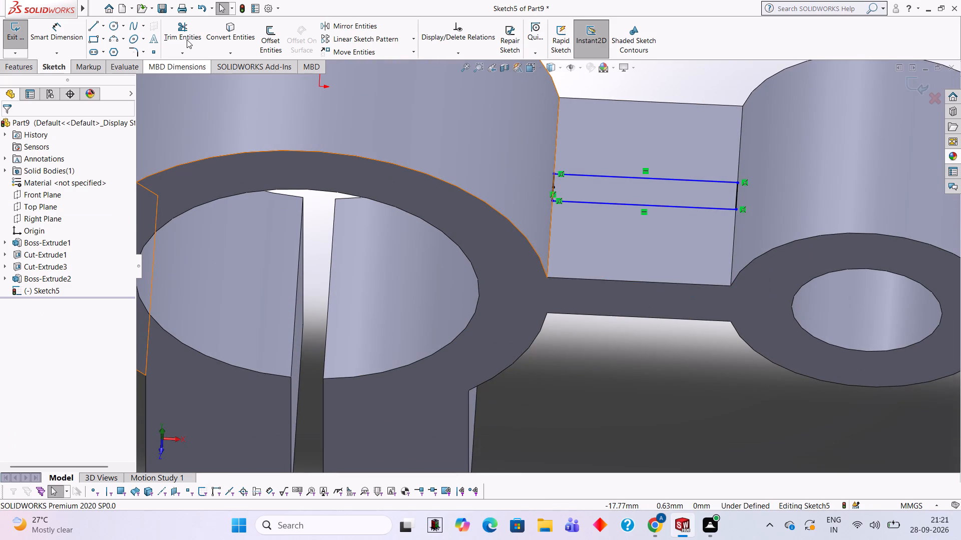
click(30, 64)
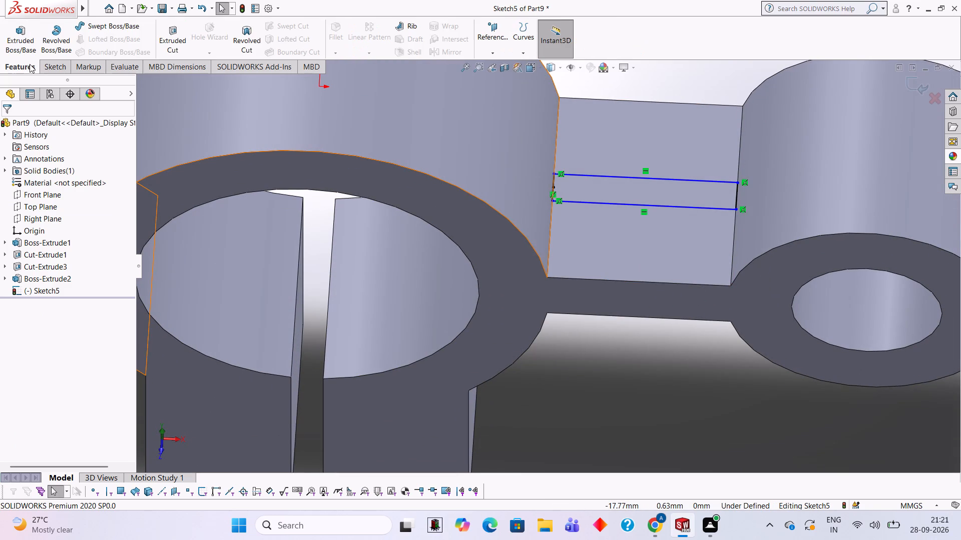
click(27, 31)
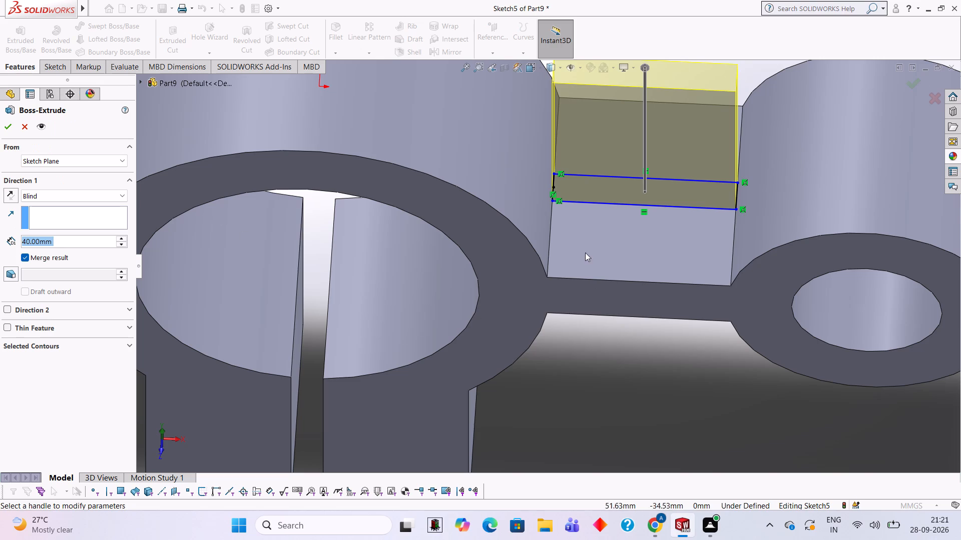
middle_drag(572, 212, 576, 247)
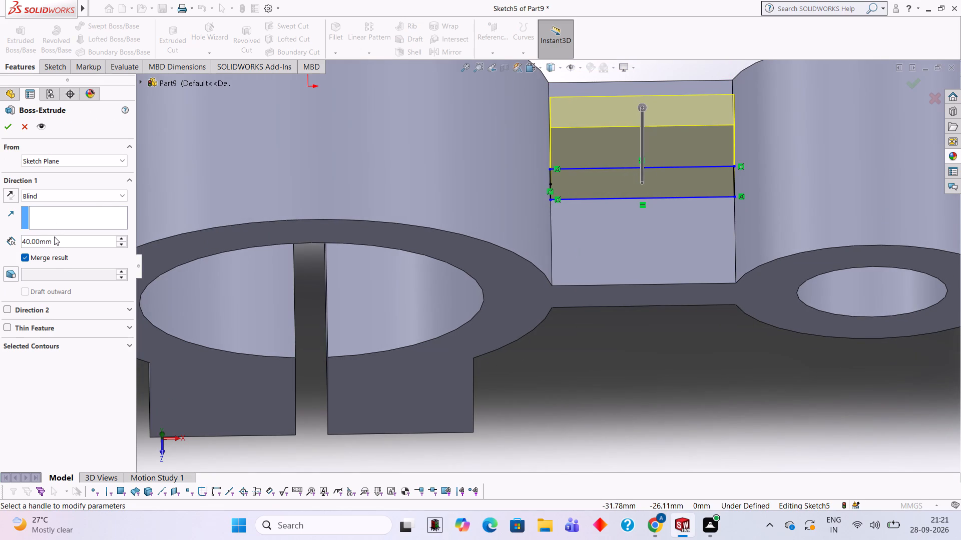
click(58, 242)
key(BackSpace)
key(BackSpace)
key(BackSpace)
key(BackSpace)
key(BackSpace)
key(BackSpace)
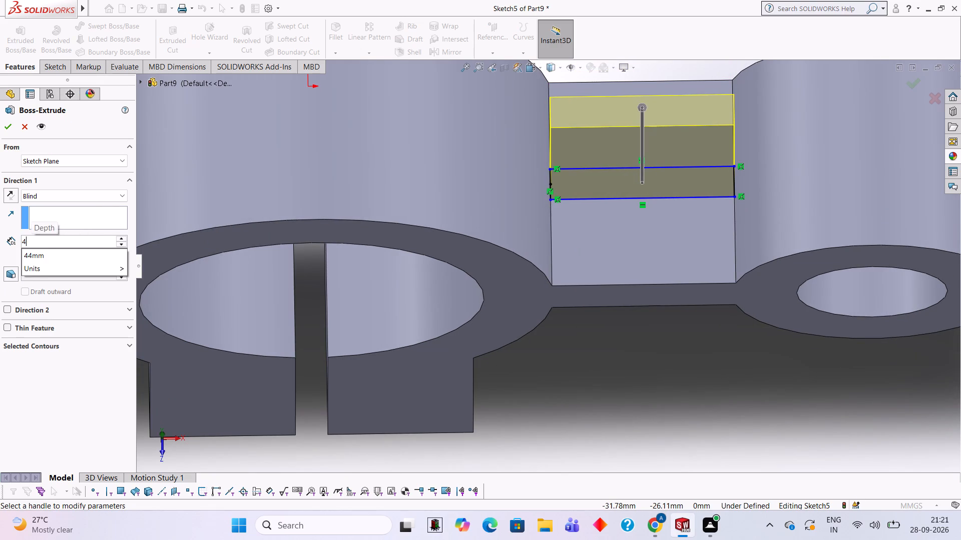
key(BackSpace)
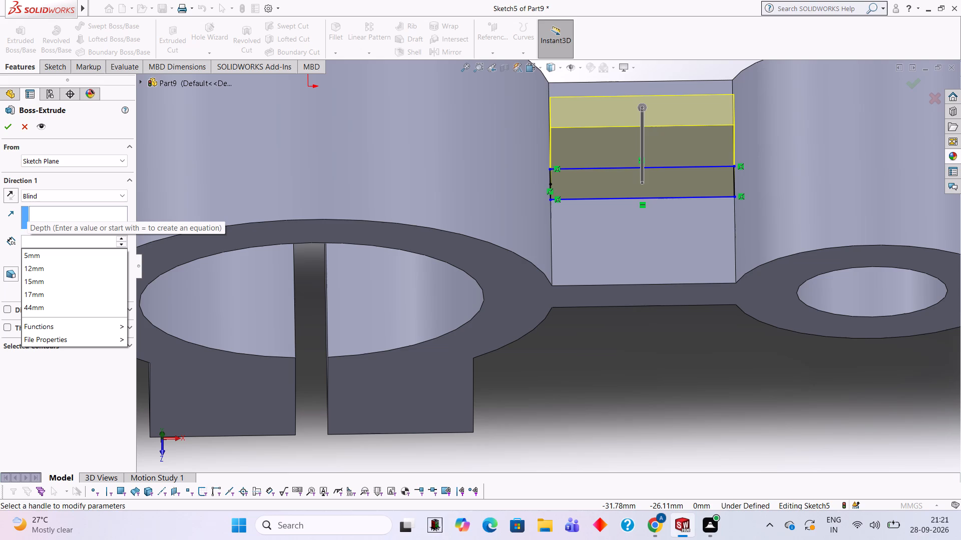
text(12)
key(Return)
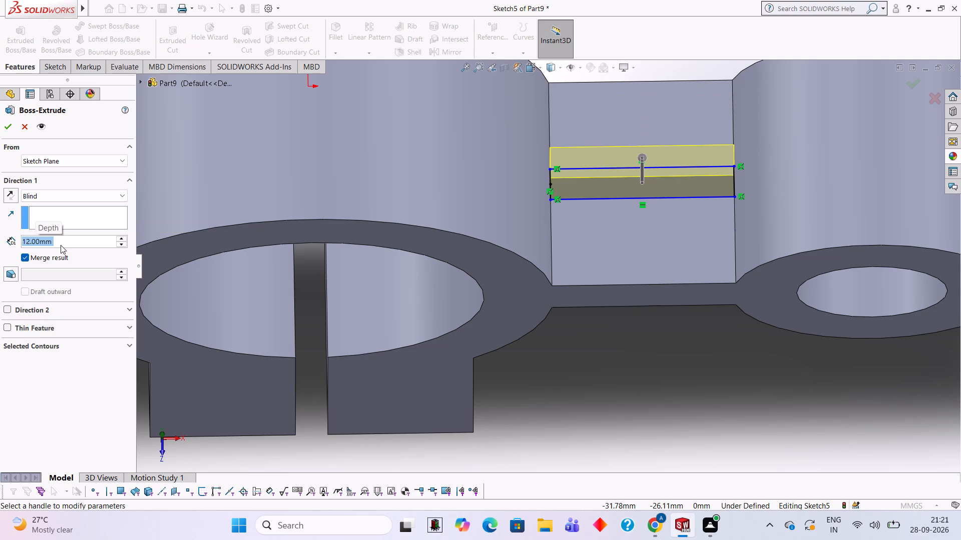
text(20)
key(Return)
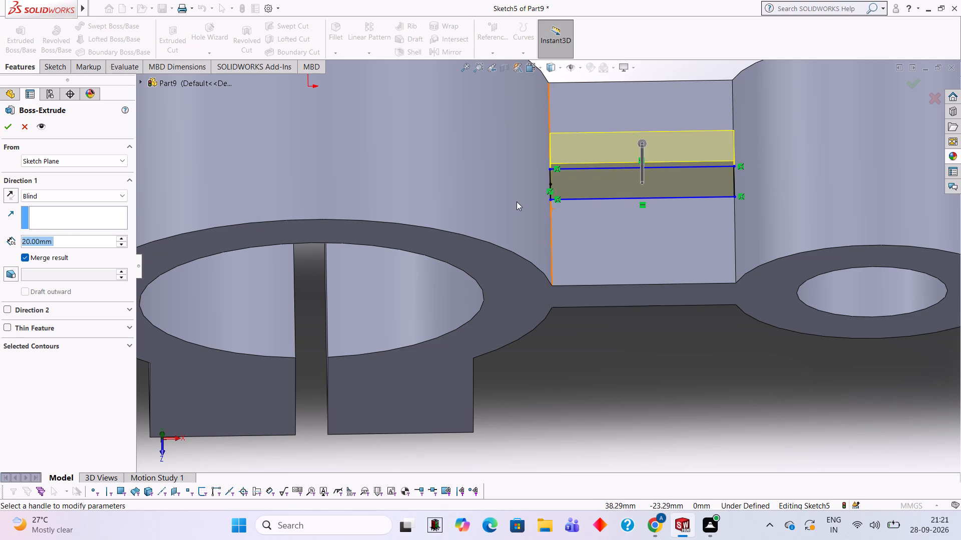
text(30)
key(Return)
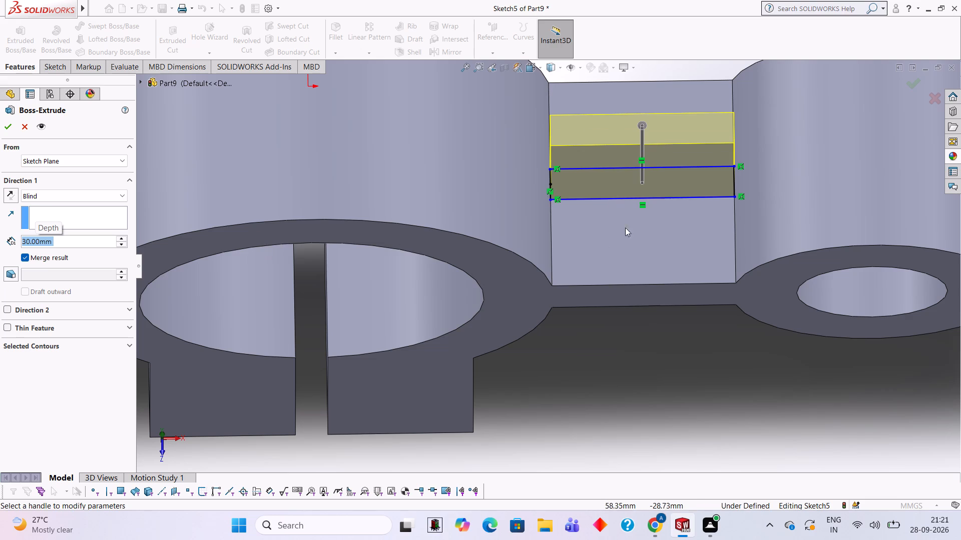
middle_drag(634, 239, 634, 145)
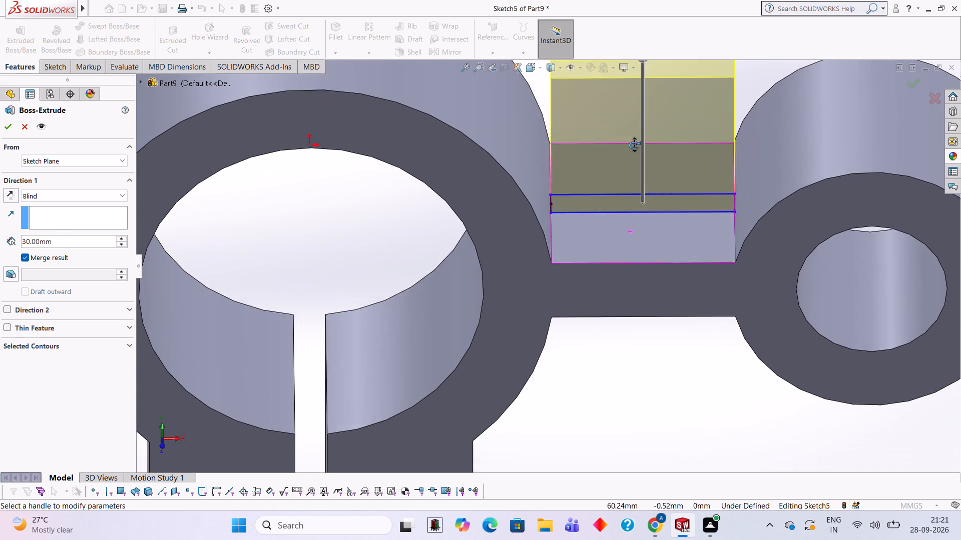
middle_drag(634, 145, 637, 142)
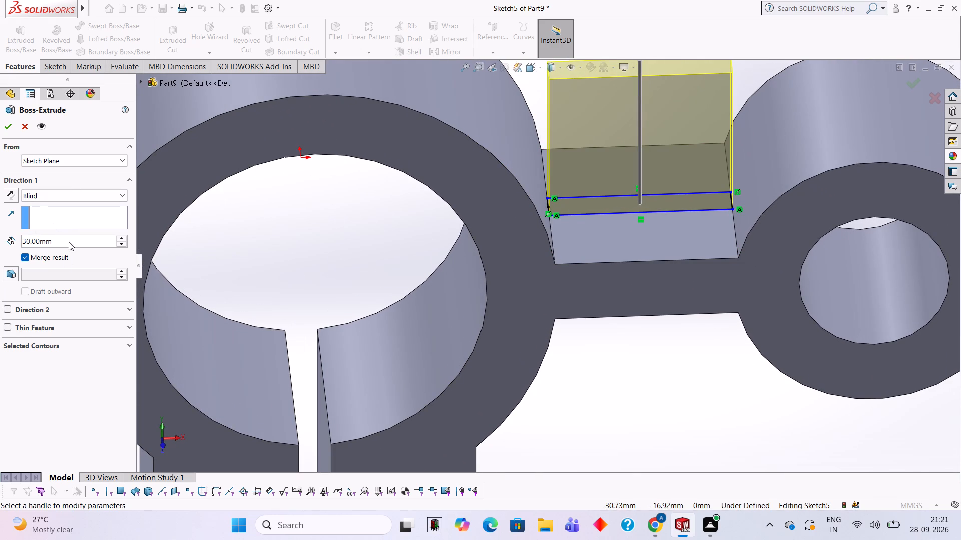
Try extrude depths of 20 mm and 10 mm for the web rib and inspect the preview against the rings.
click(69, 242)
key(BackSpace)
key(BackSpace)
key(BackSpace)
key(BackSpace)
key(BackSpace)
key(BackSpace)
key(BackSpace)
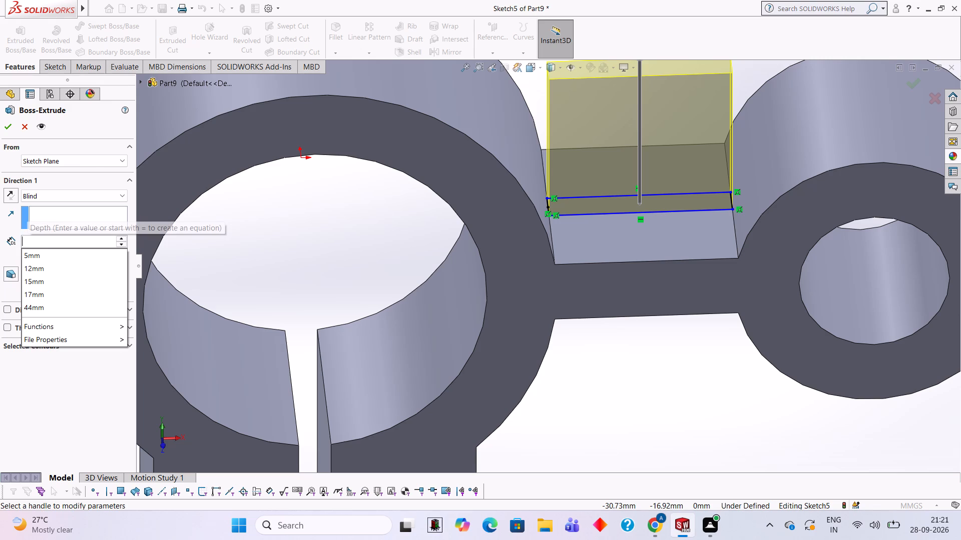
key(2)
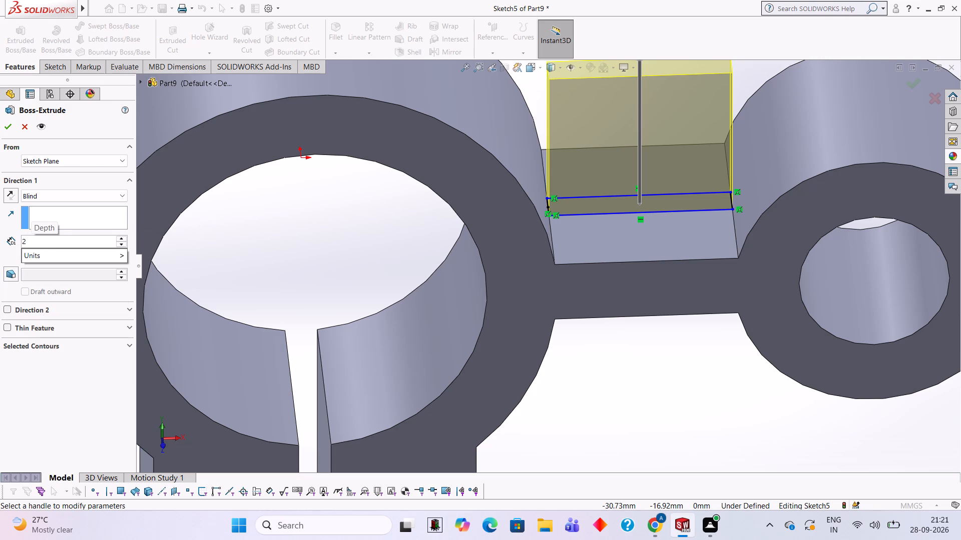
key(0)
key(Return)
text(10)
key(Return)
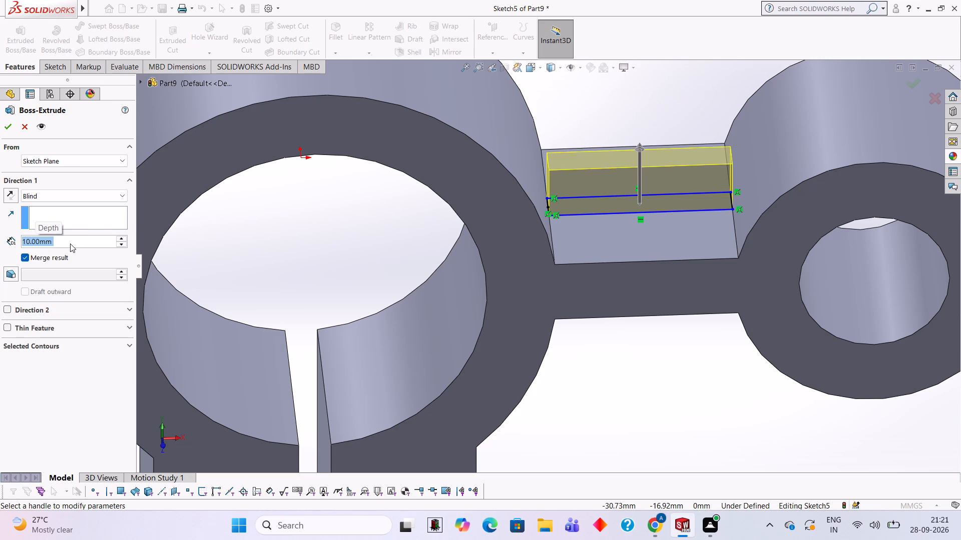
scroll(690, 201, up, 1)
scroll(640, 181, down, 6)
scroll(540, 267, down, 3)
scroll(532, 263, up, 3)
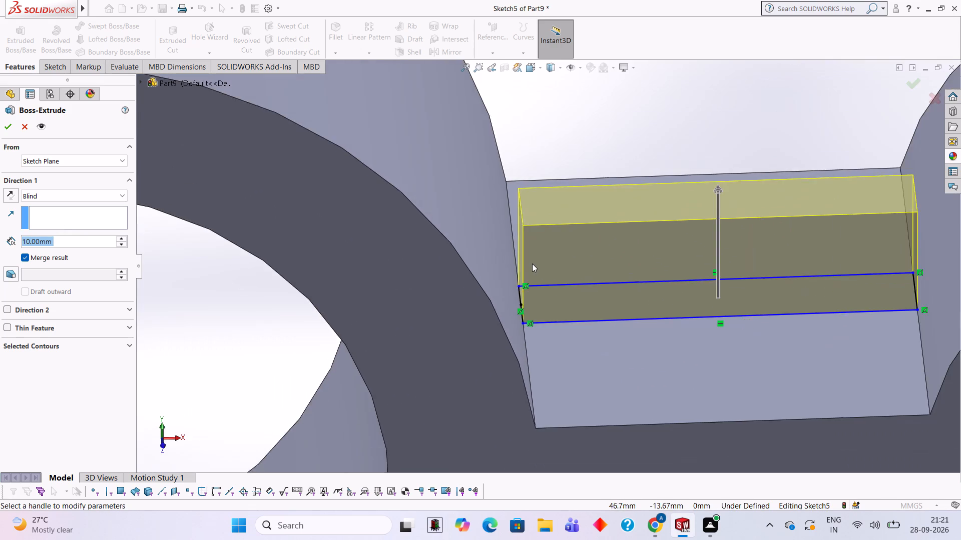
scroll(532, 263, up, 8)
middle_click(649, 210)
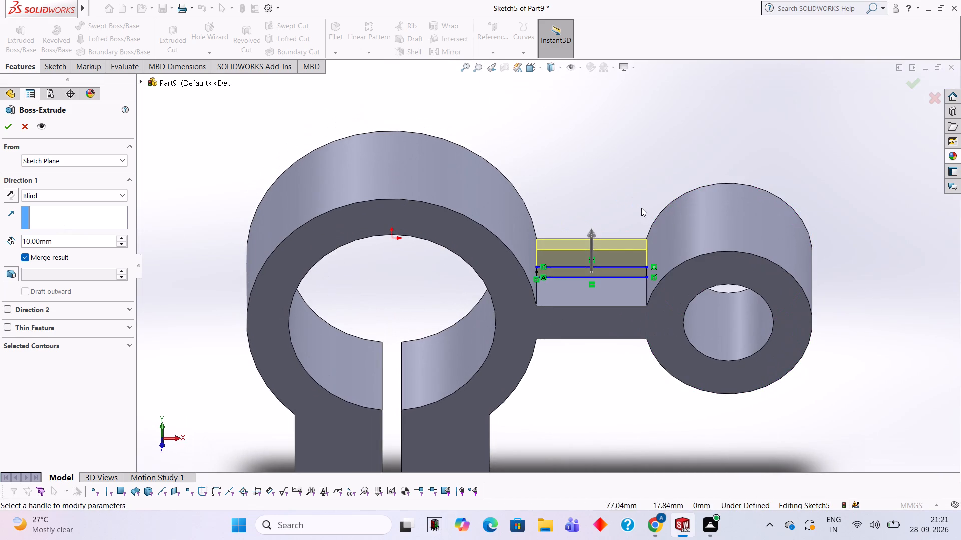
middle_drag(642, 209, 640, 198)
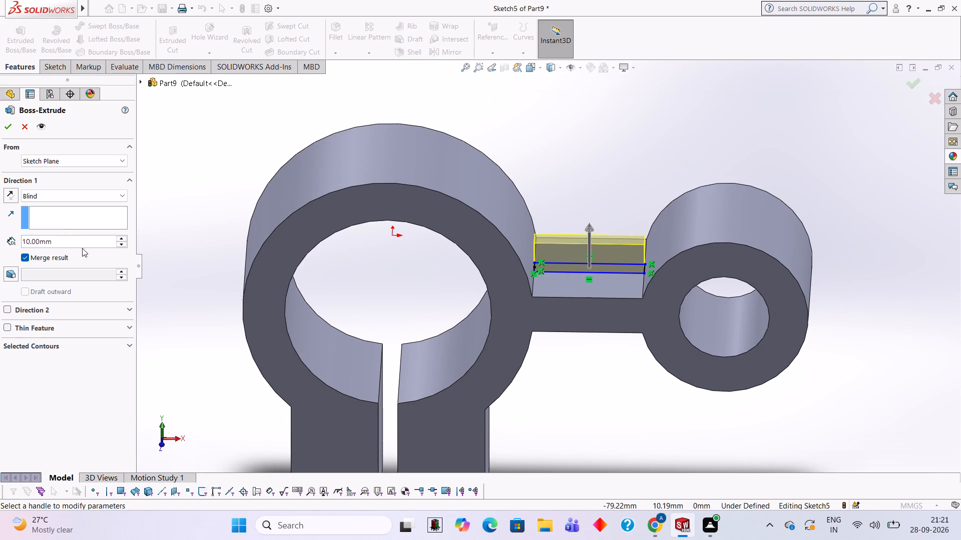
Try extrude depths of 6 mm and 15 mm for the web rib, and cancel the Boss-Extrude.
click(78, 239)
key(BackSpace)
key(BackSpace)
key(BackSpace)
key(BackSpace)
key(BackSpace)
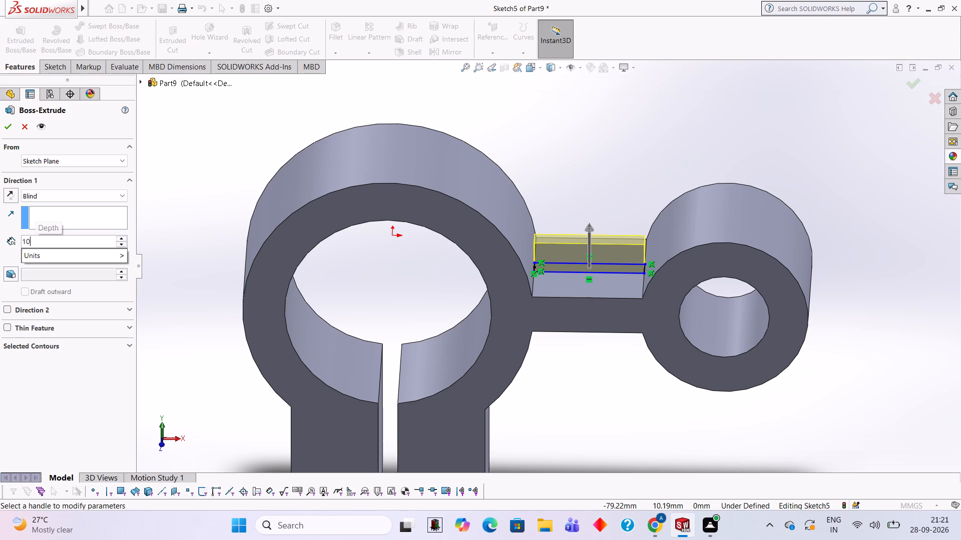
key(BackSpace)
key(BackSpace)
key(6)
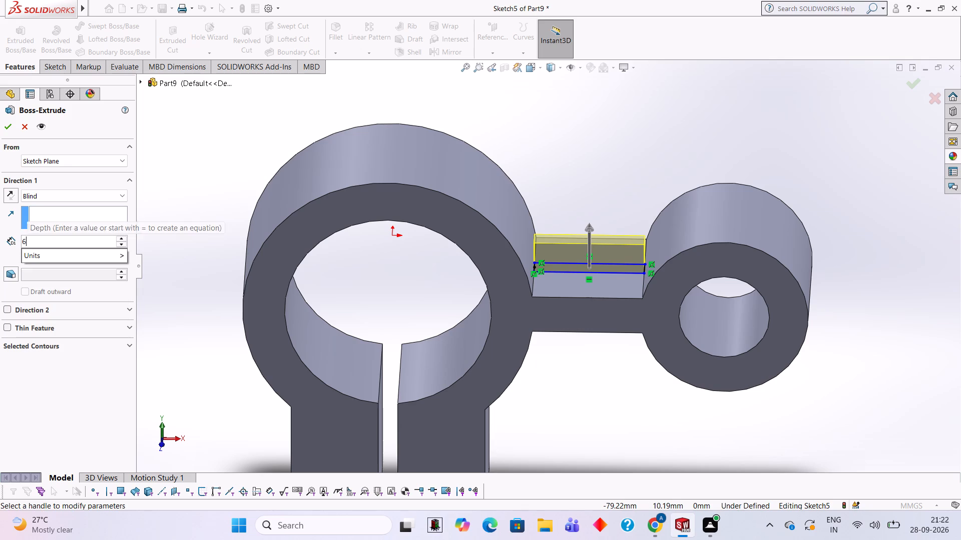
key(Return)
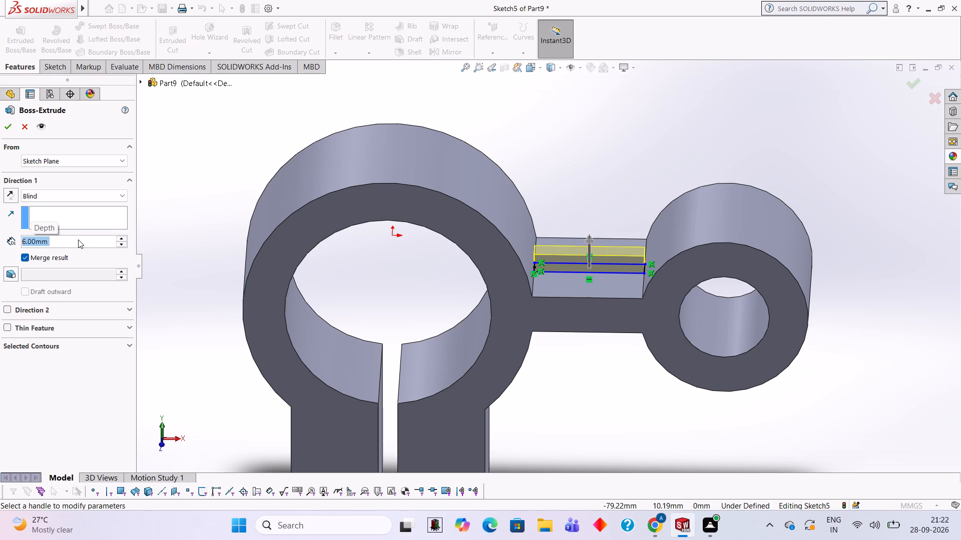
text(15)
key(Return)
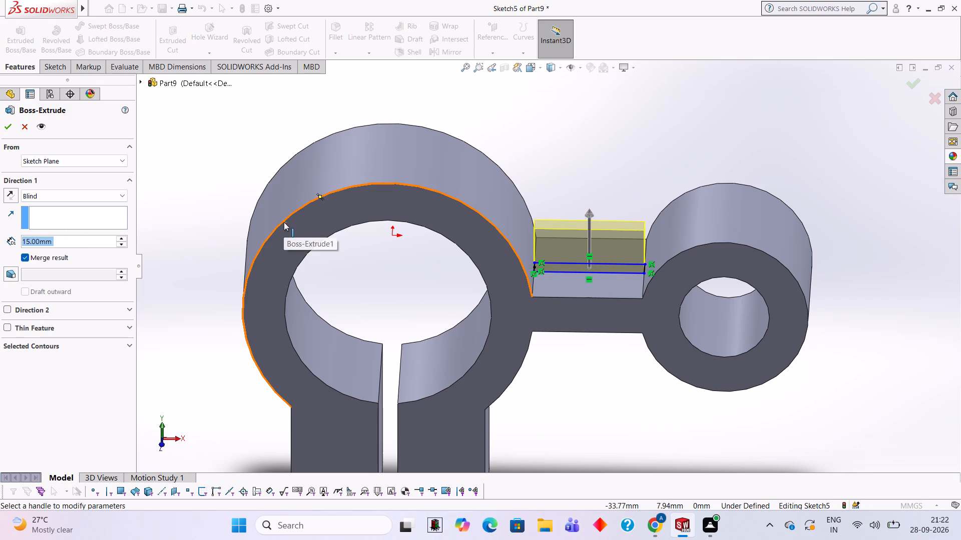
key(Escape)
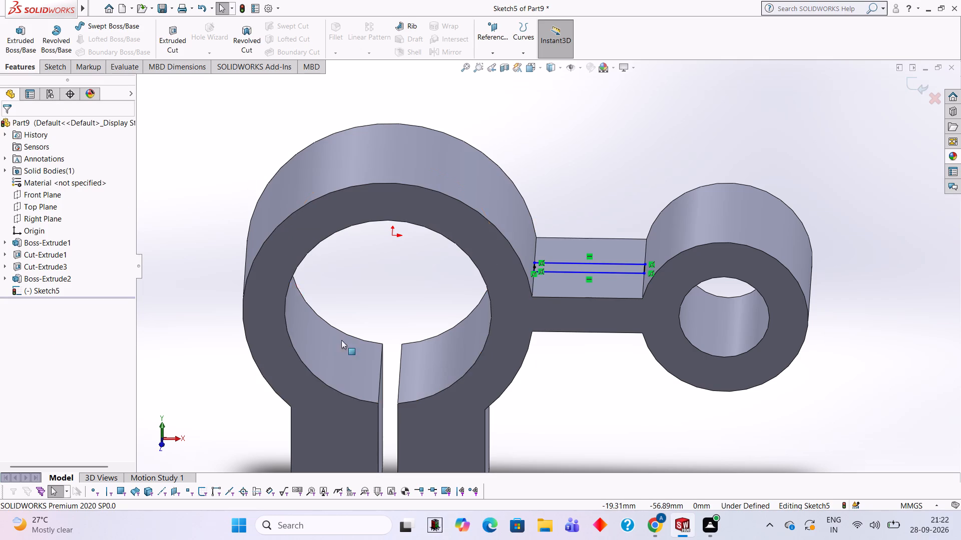
Undo all the thin rectangle's lines on the web face, including both 3 mm segments at the large-ring edge.
key(ctrl+z)
key(ctrl+z)
key(ctrl+z)
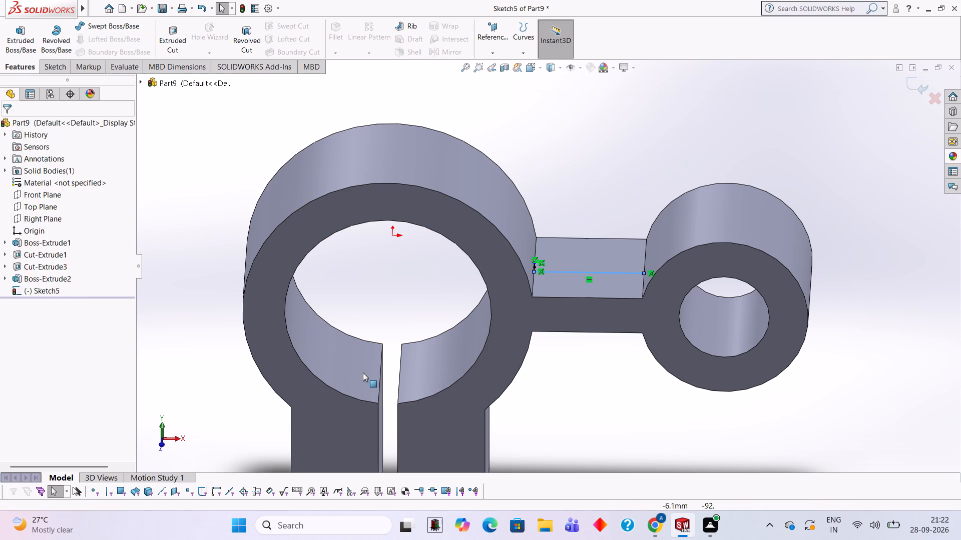
key(ctrl+z)
middle_drag(630, 163, 637, 283)
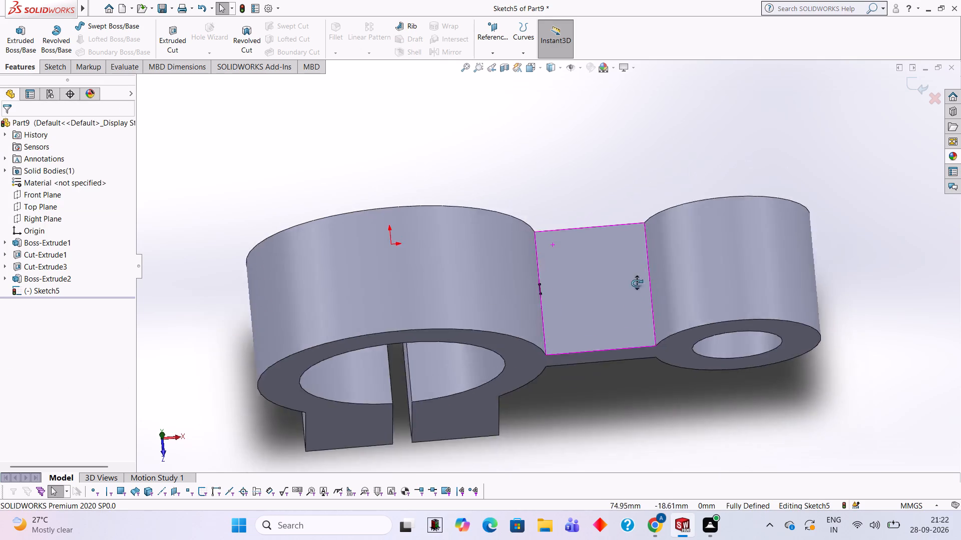
middle_drag(637, 283, 636, 322)
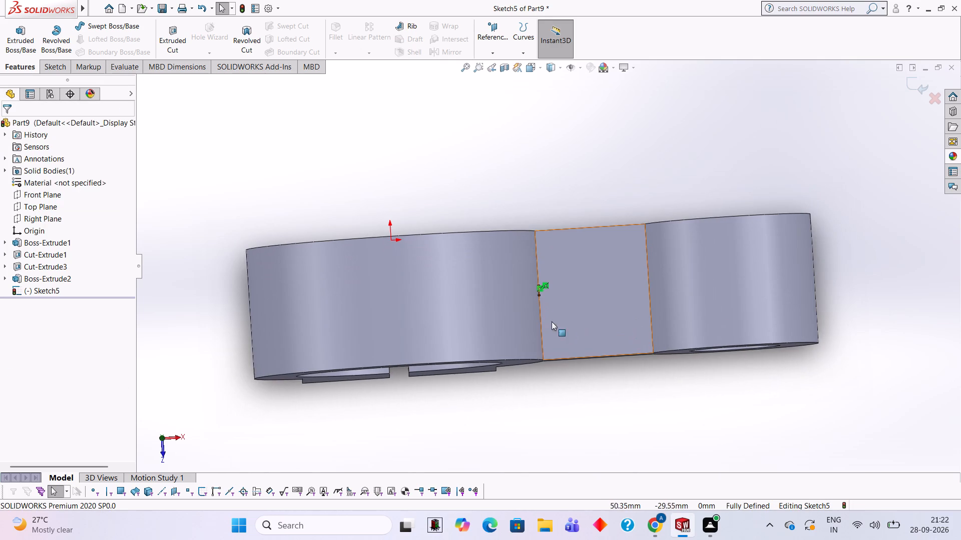
key(Escape)
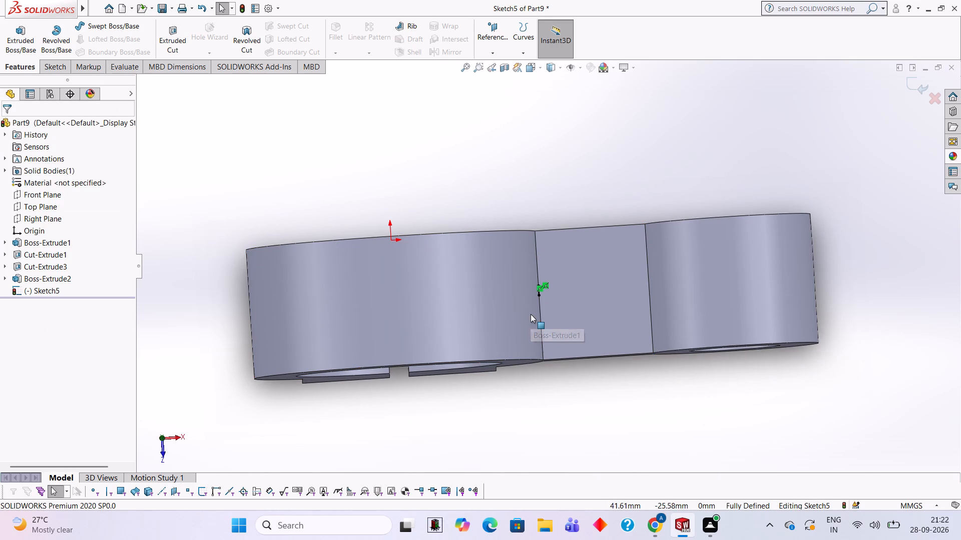
key(ctrl+z)
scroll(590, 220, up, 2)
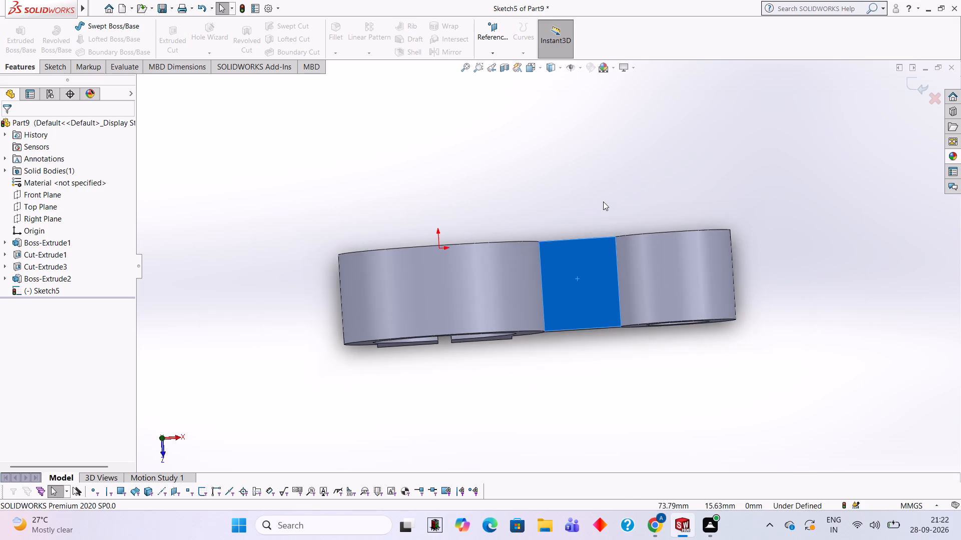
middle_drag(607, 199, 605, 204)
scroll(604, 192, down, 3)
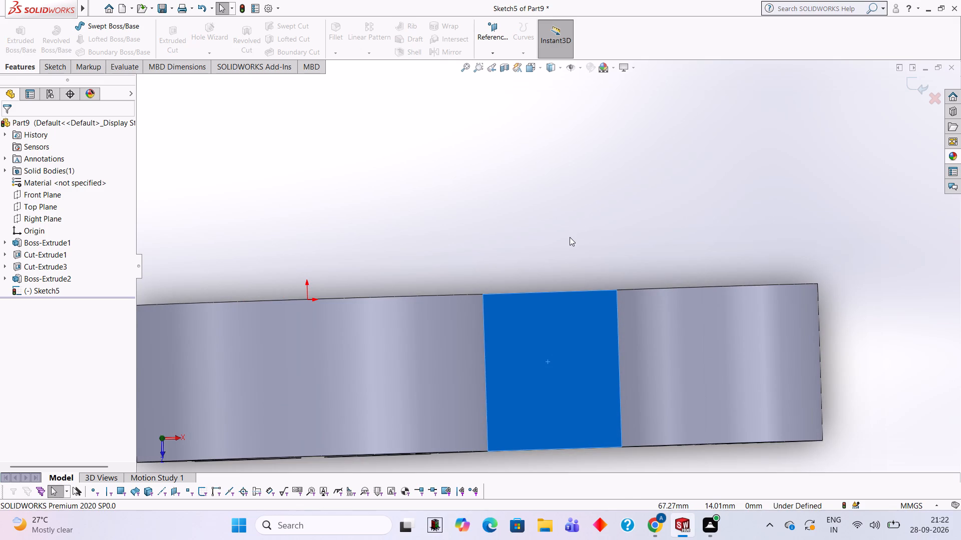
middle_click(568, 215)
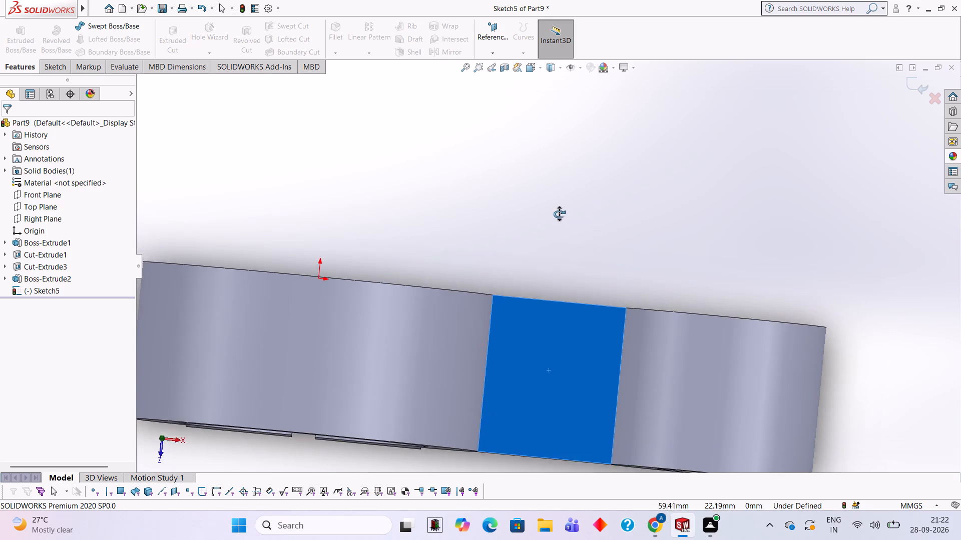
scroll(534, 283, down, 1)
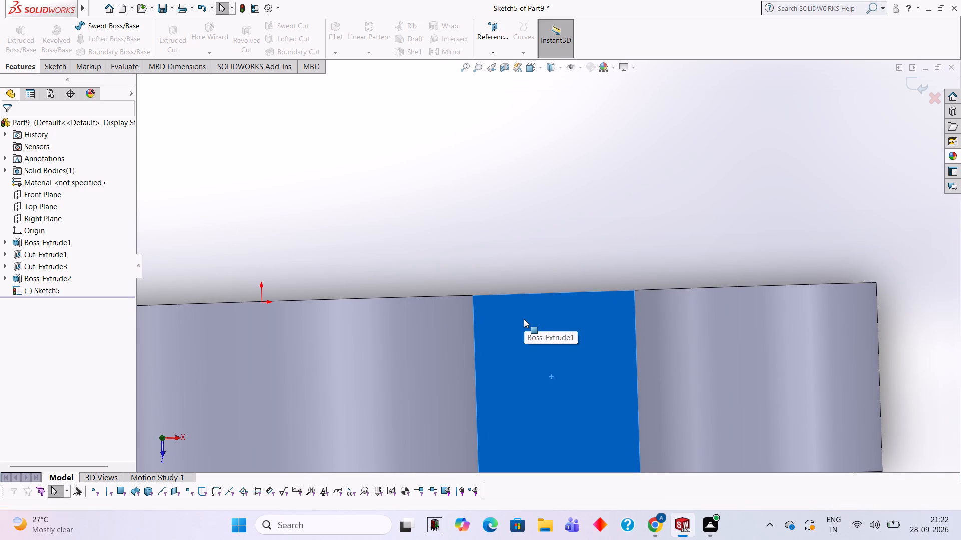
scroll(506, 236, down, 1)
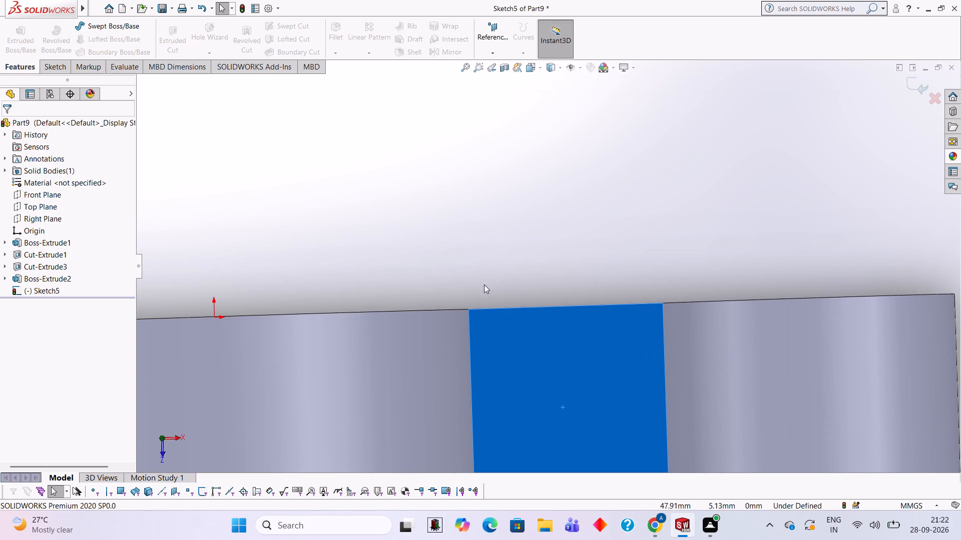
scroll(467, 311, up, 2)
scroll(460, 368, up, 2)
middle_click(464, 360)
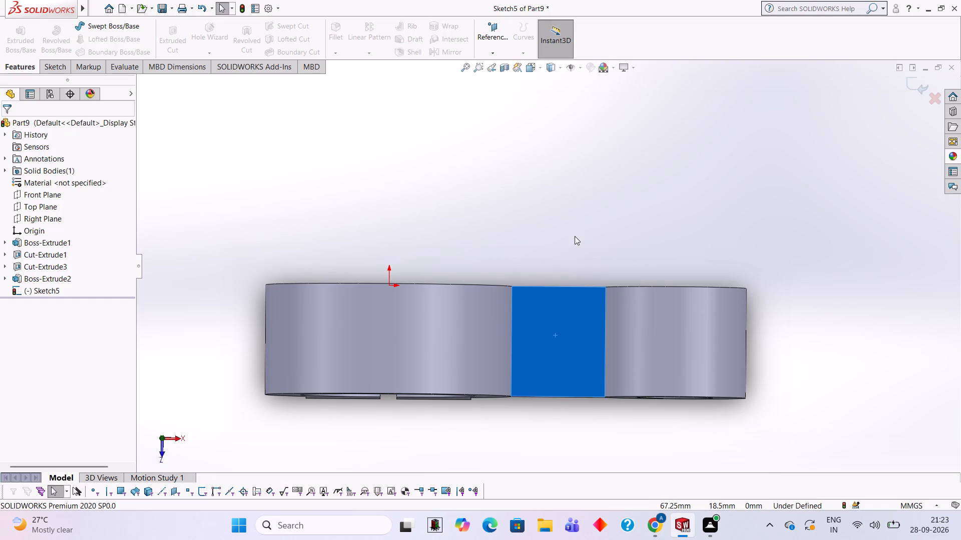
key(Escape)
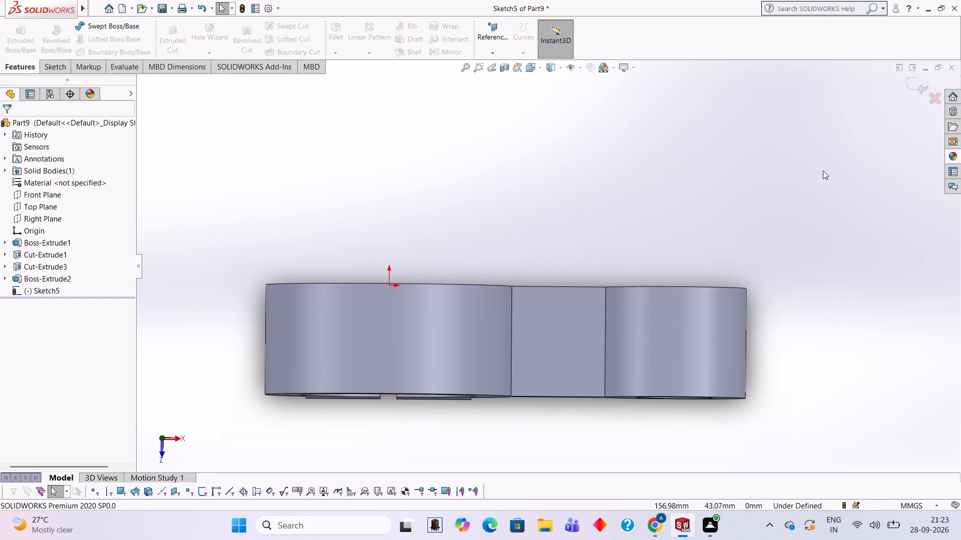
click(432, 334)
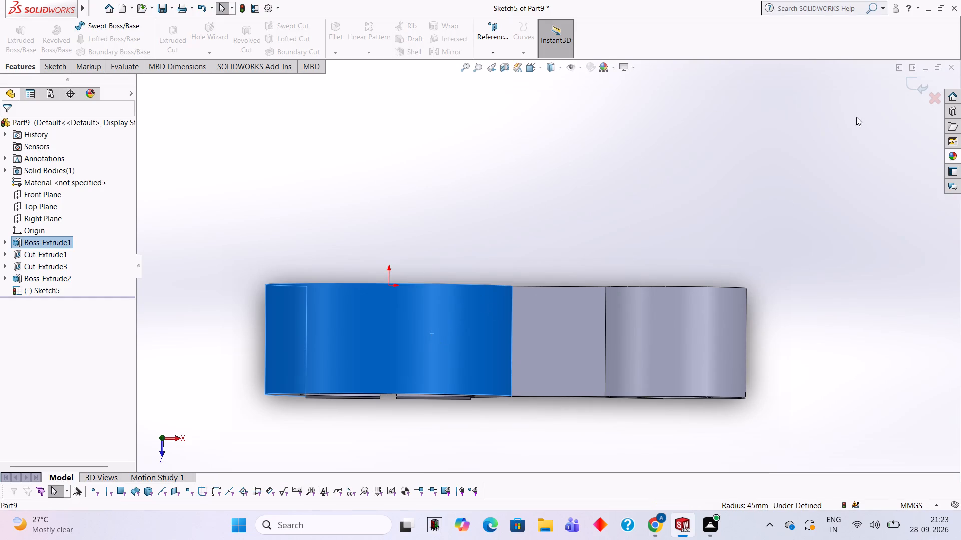
Leave the empty sketch, start one on the web's upper face, and draw a horizontal line from the large-ring edge's midpoint plus a 3 mm vertical segment.
click(910, 87)
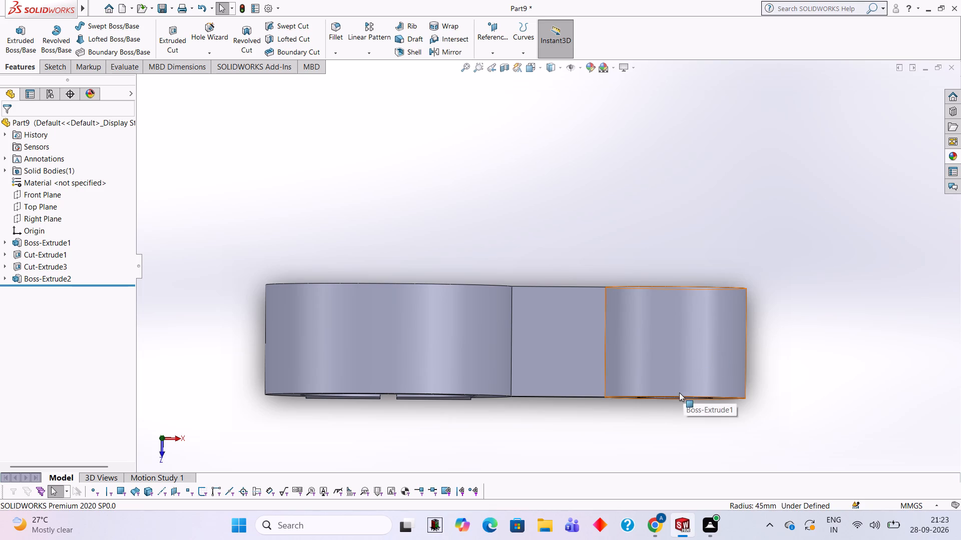
click(551, 351)
click(597, 327)
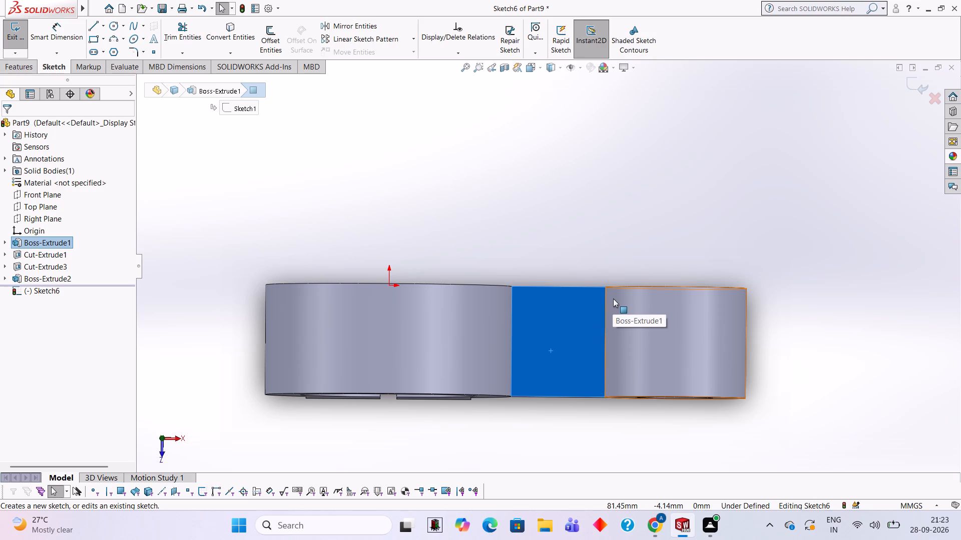
key(ctrl+8)
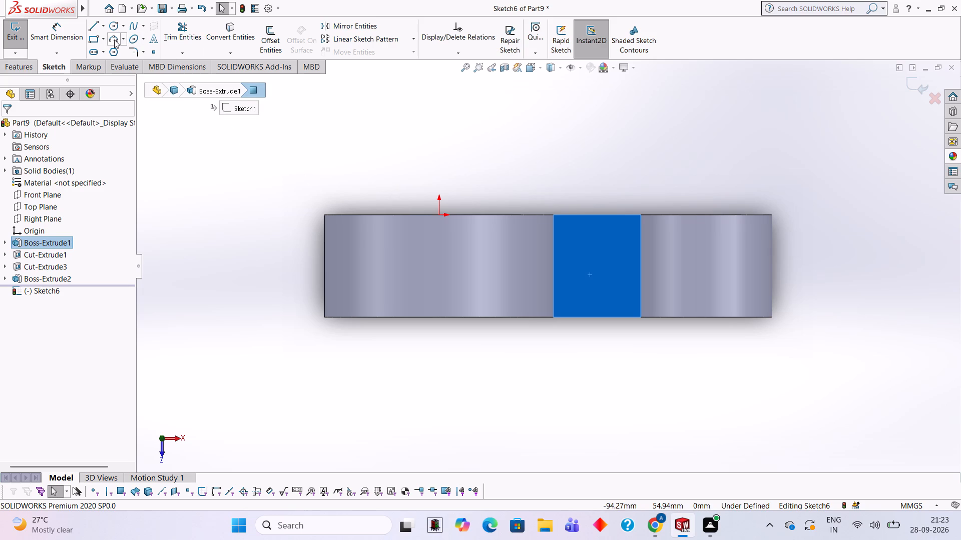
click(97, 21)
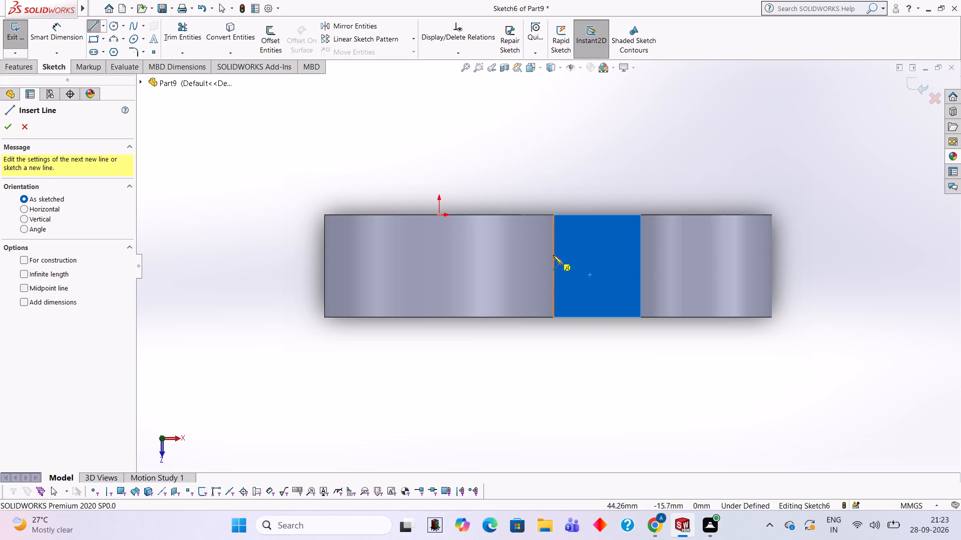
click(553, 266)
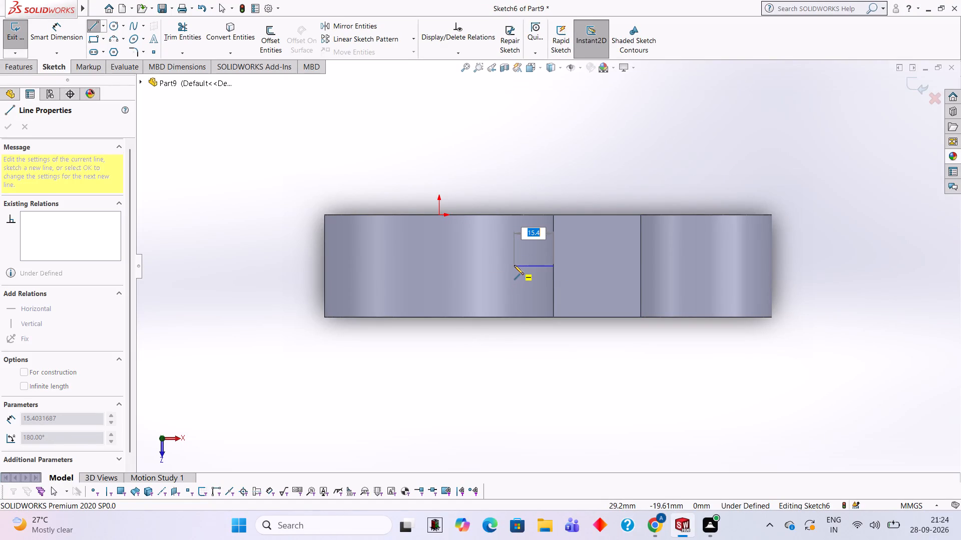
click(524, 264)
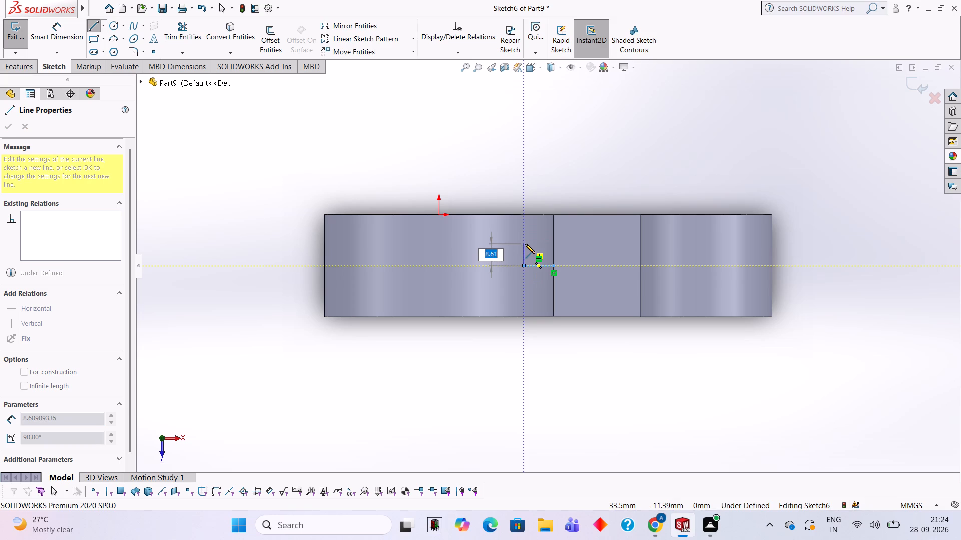
key(3)
key(Return)
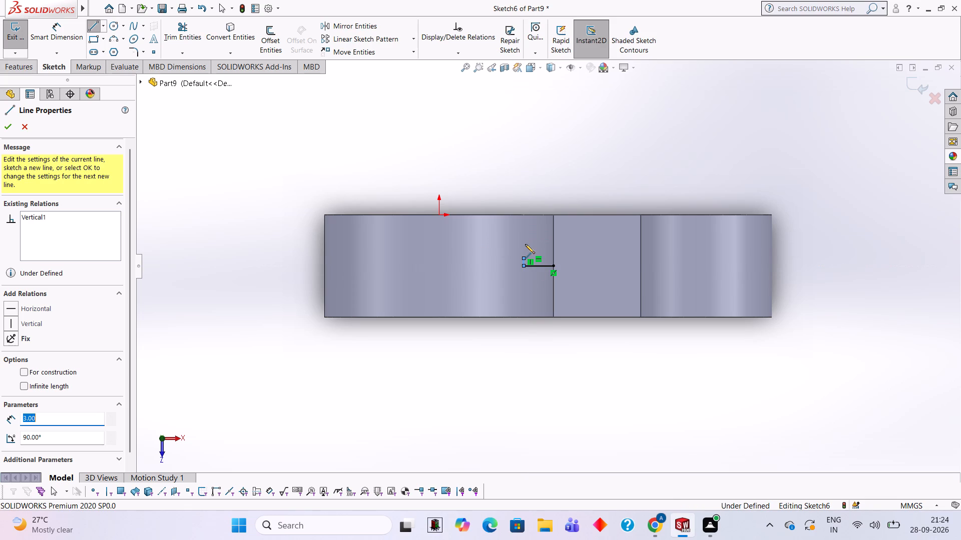
Complete a thin closed rectangle about 56 mm long and 6 mm wide across the web, overlapping both rings.
scroll(525, 244, up, 1)
scroll(525, 244, down, 2)
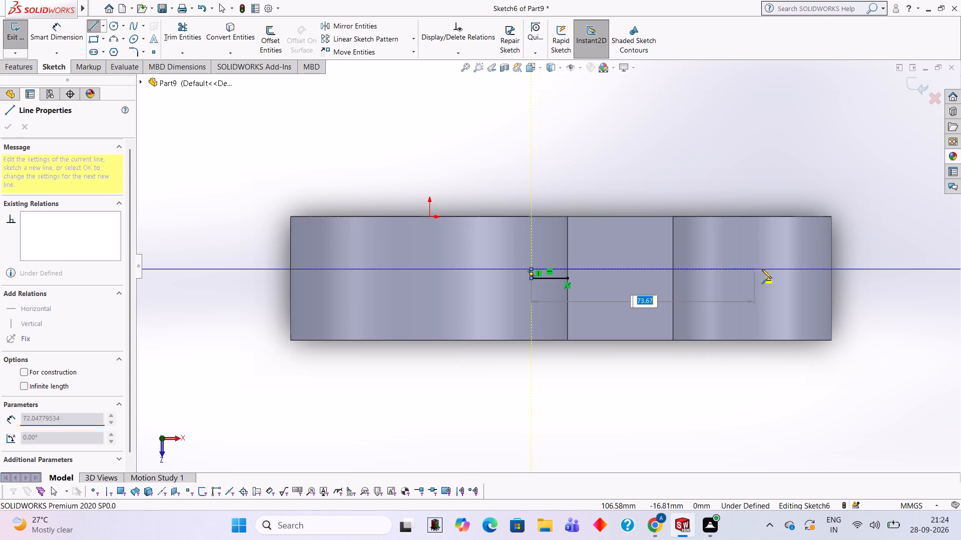
click(705, 268)
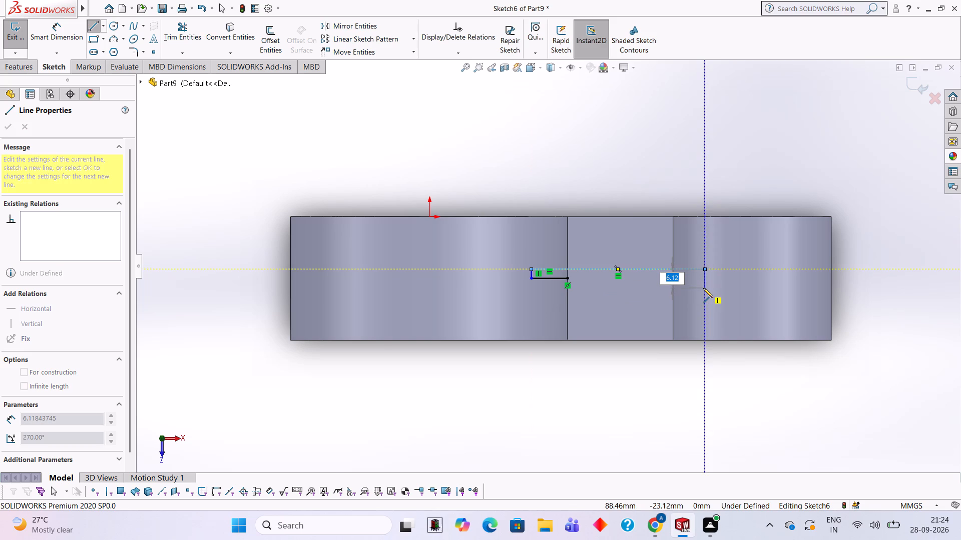
key(6)
key(Return)
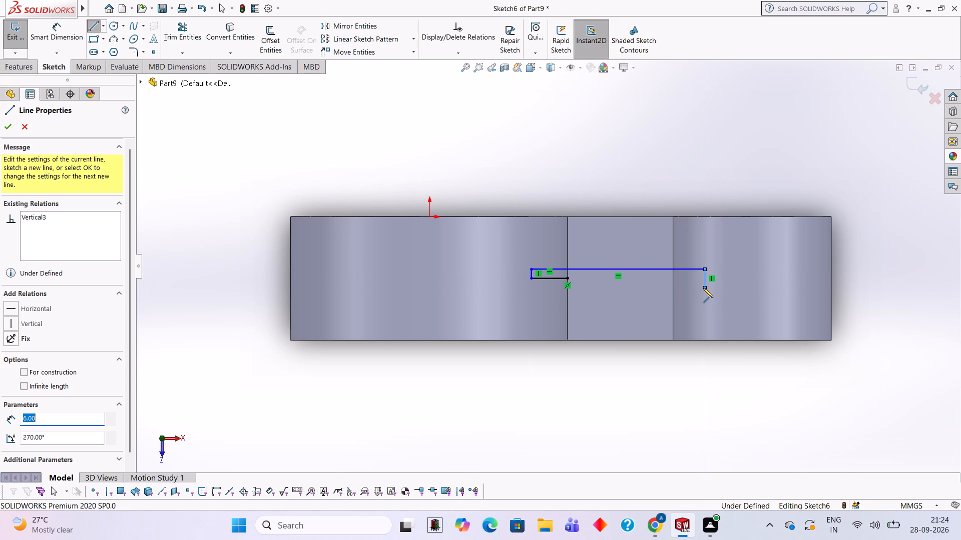
click(531, 287)
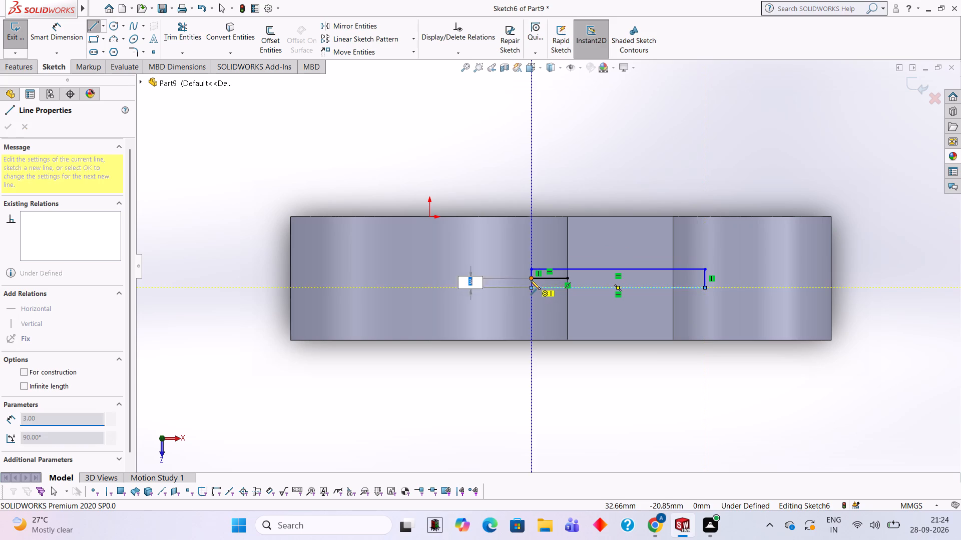
click(531, 279)
key(Escape)
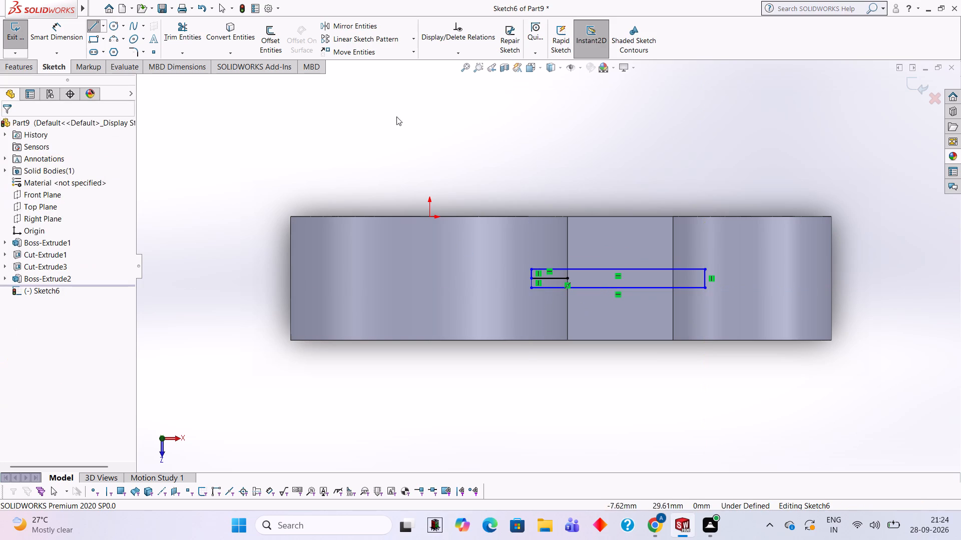
Trim away the short horizontal starting line inside the rectangle's large-ring end.
click(190, 40)
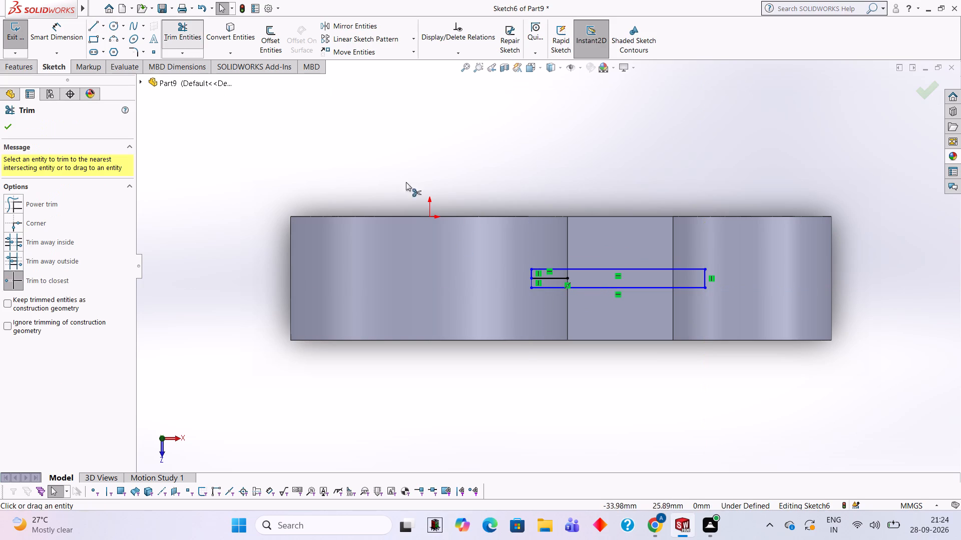
click(558, 276)
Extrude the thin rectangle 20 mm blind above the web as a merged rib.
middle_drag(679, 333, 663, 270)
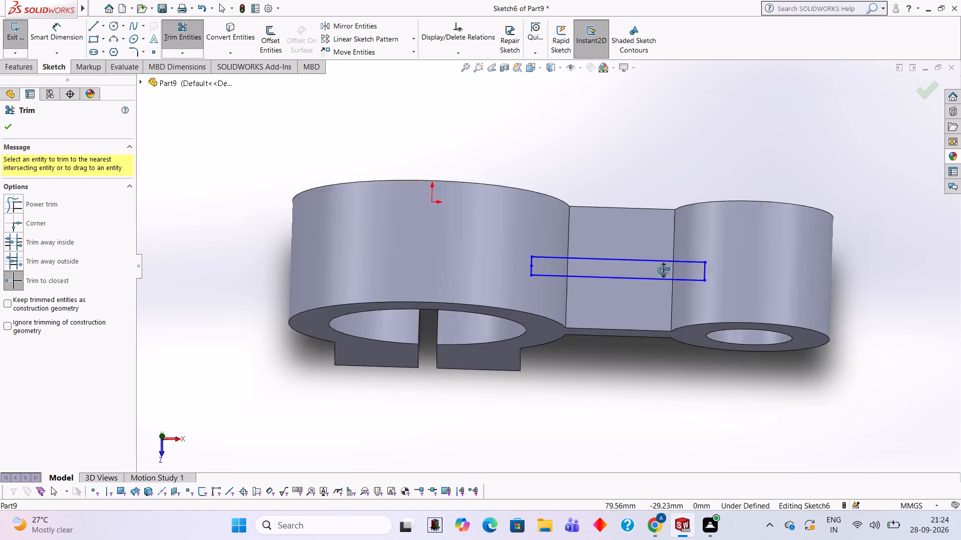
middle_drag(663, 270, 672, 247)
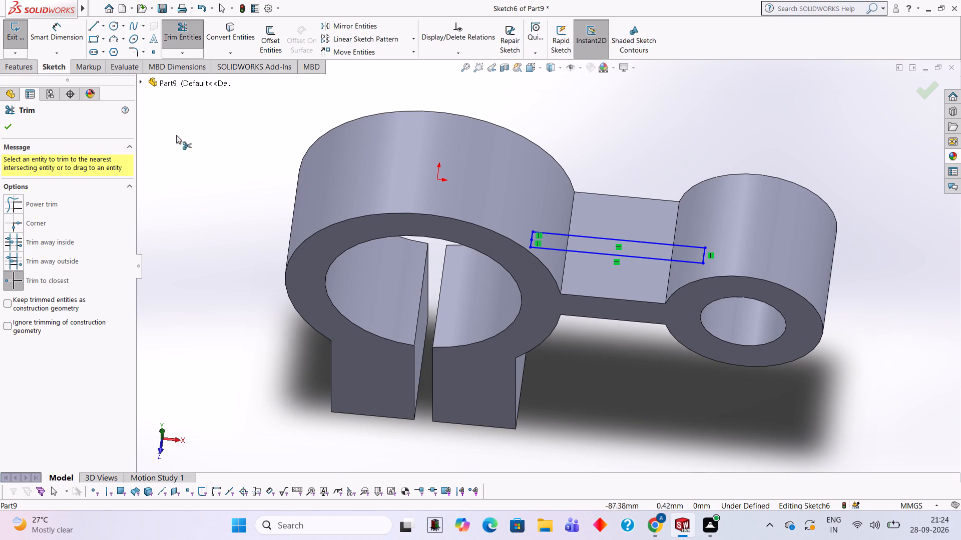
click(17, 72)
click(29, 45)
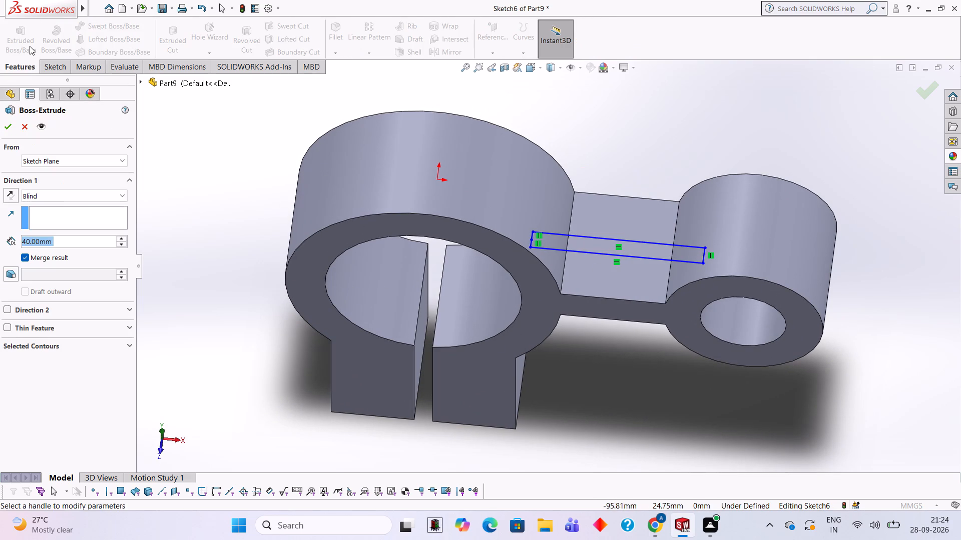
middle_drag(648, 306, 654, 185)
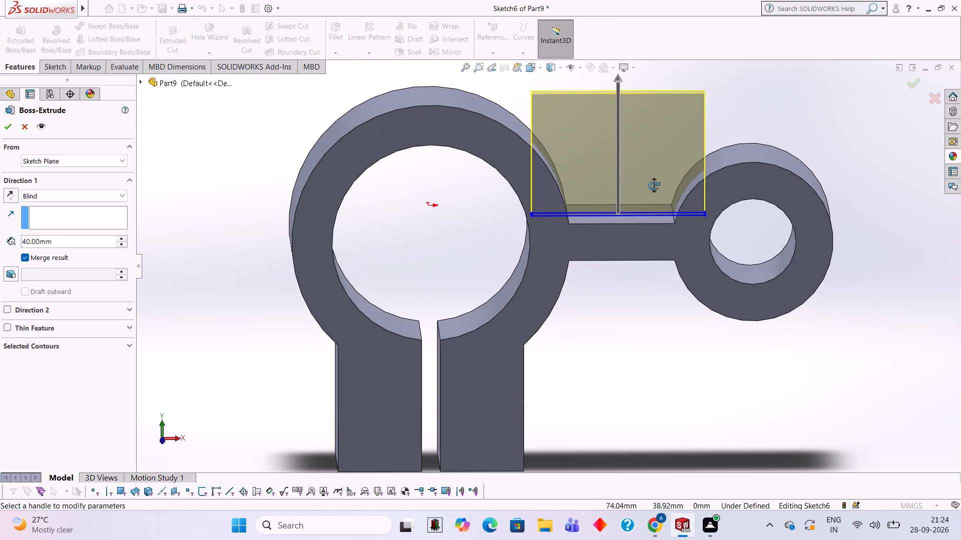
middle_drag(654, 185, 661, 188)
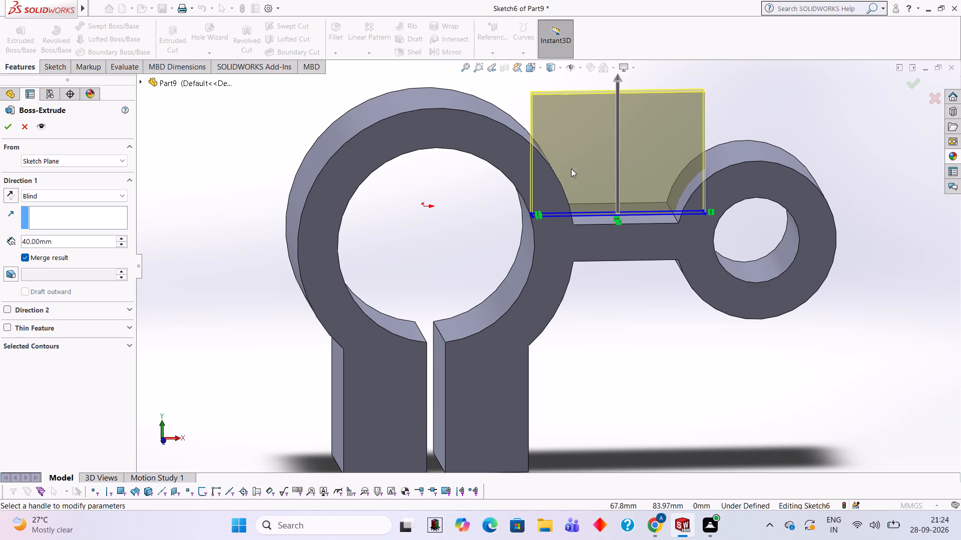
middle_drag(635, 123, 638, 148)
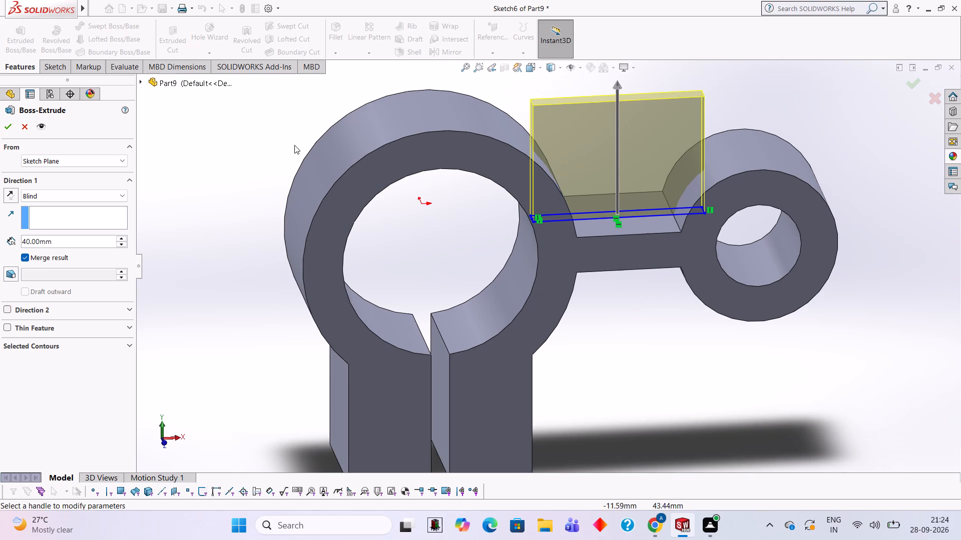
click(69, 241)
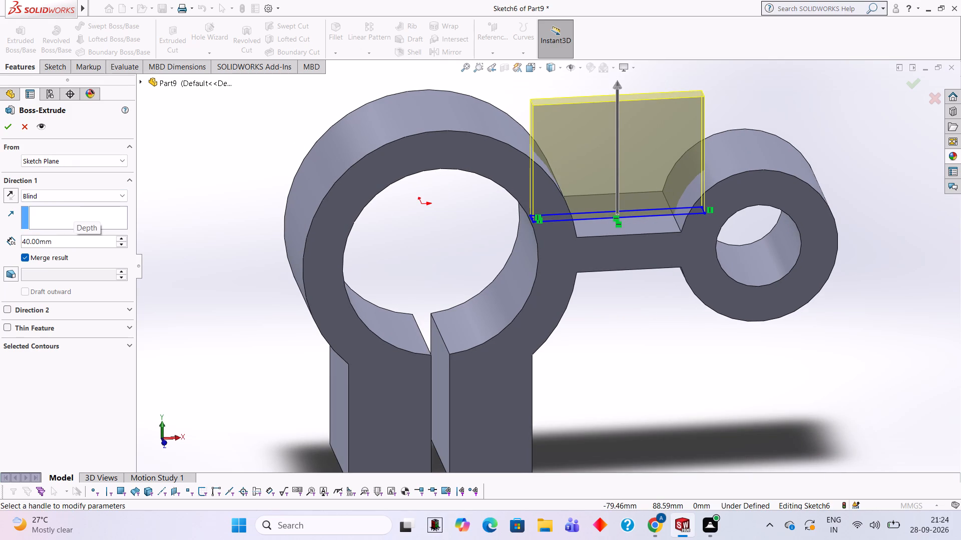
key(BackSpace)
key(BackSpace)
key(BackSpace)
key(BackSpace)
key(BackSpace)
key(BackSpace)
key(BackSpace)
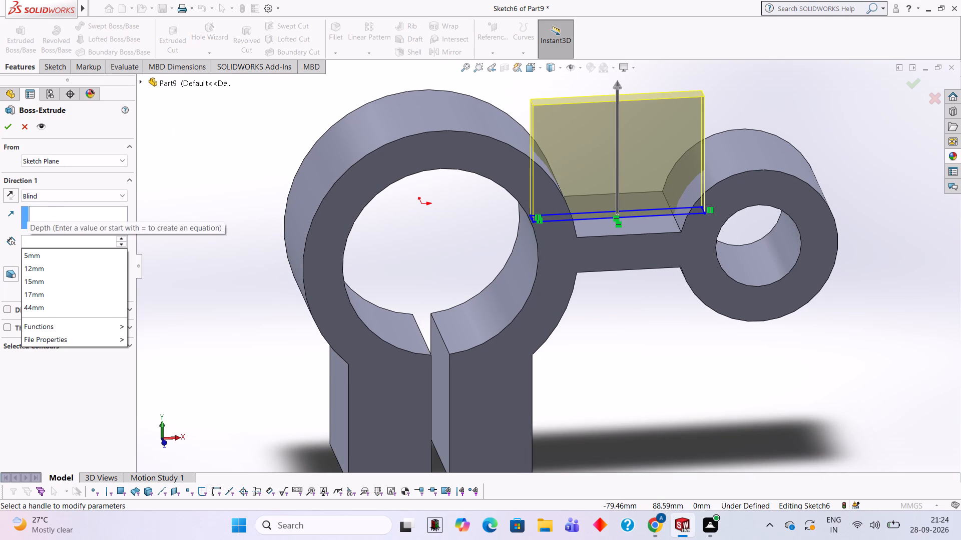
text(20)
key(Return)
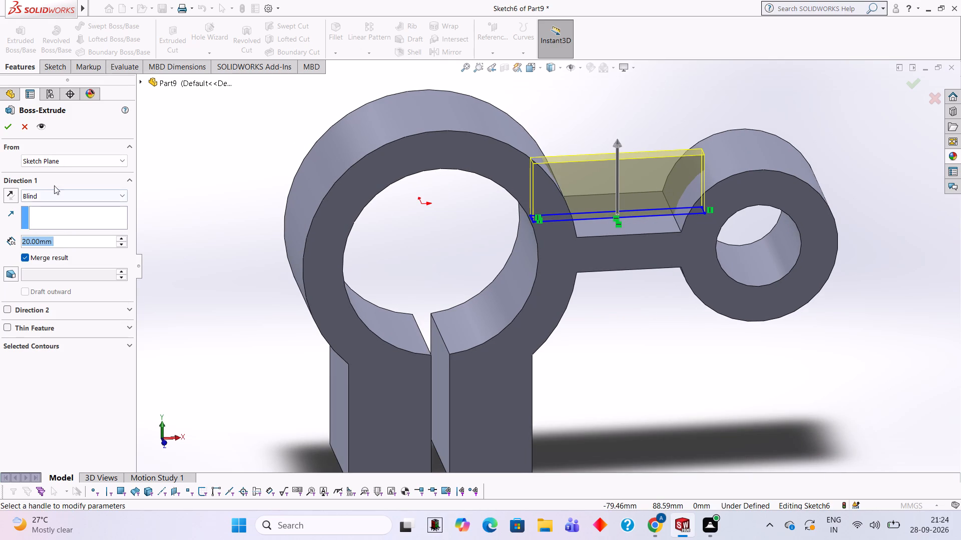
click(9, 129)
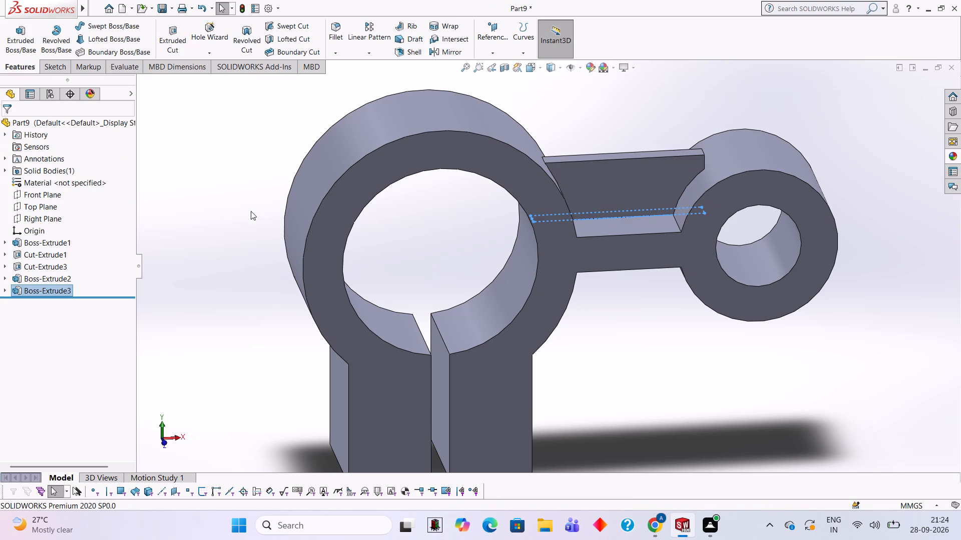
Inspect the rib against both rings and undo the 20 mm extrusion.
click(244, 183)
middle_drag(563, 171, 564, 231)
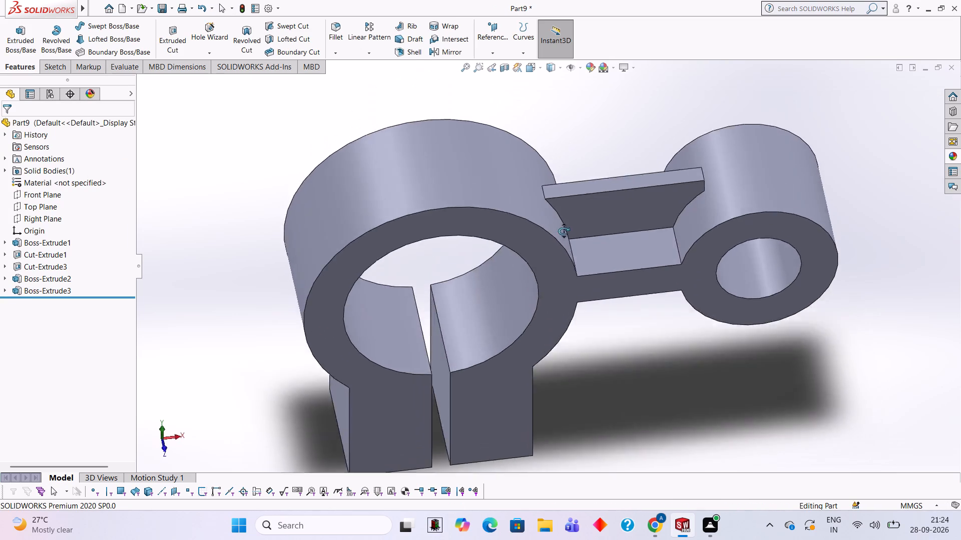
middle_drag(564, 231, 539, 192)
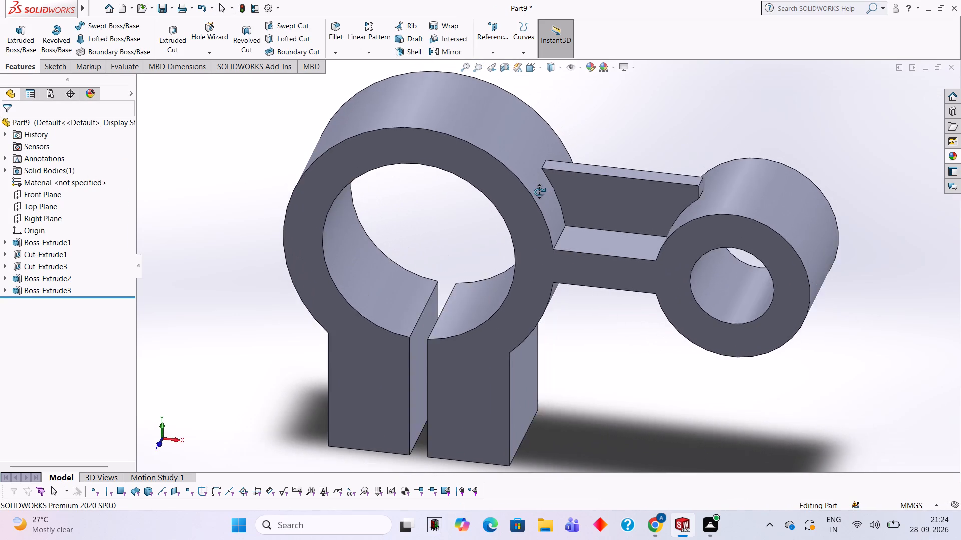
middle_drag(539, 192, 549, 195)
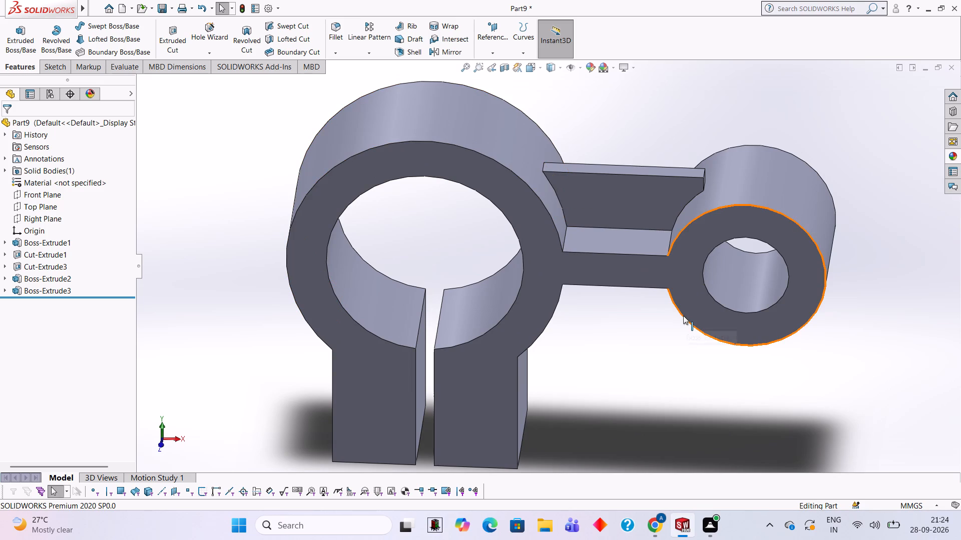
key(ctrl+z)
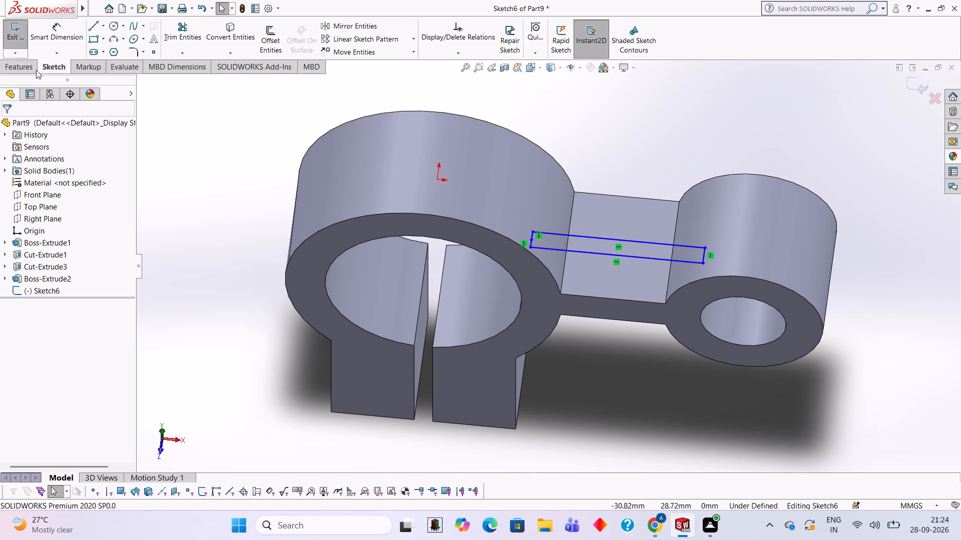
Extrude the thin rectangle 10 mm blind with Boss-Extrude to form the rib on the web's upper face.
click(31, 64)
click(33, 36)
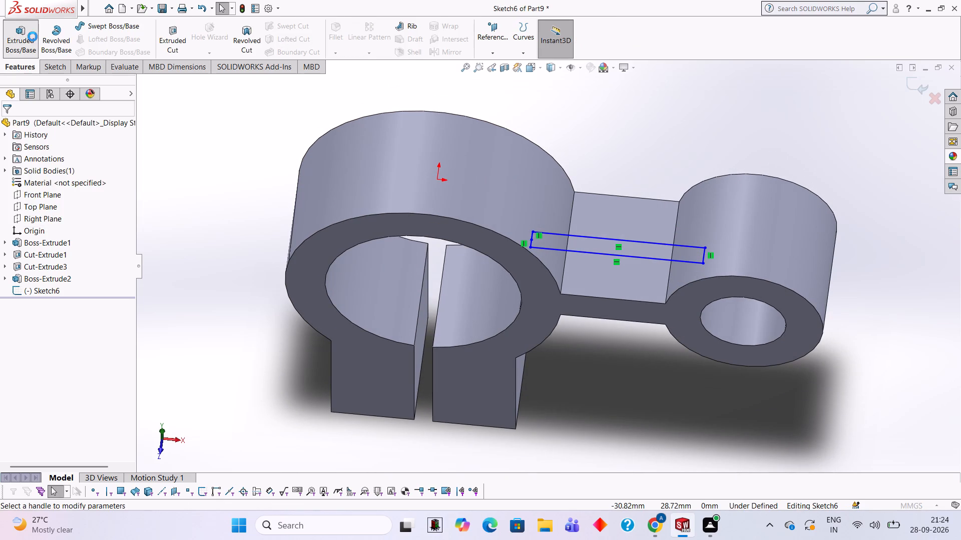
text(10)
key(Return)
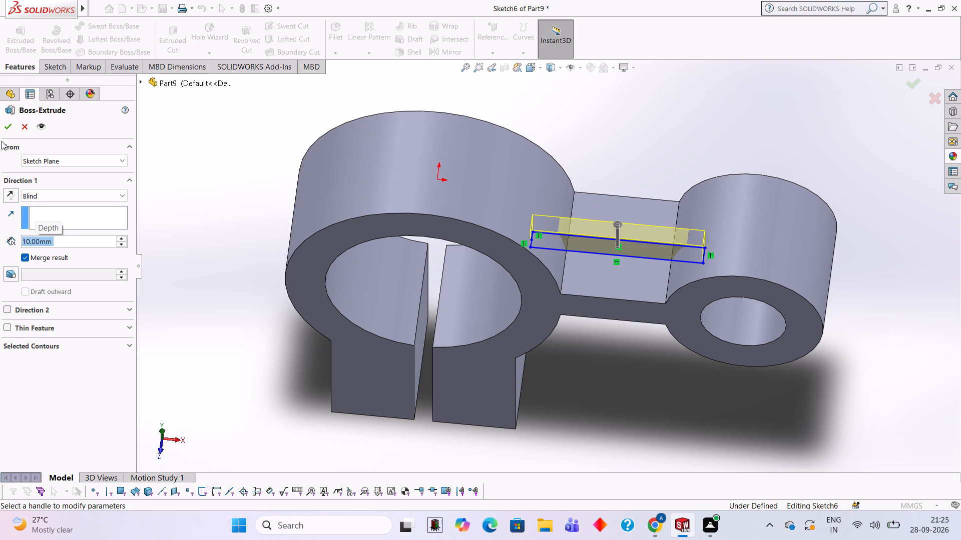
click(5, 128)
click(234, 235)
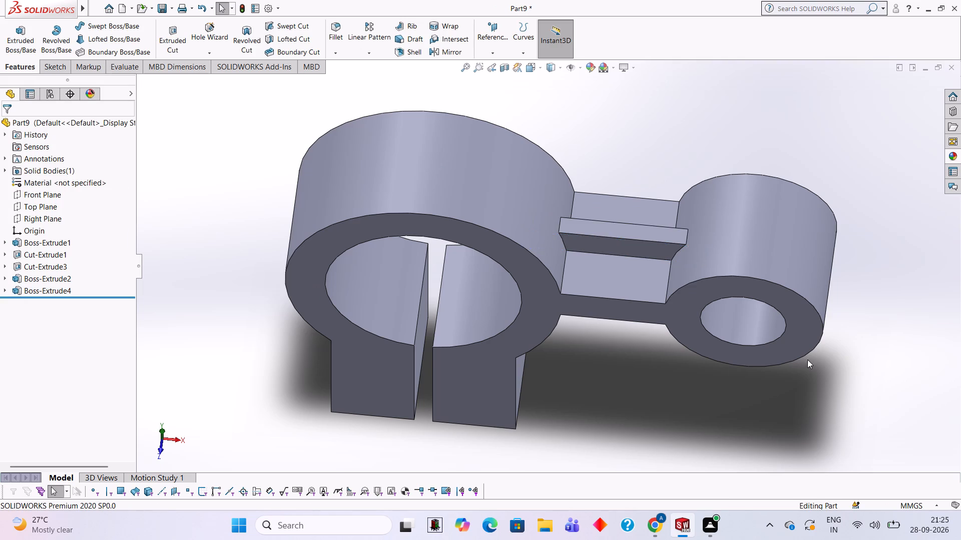
Examine the rib between the two rings and the underside of the web from several angles.
middle_drag(807, 359, 824, 343)
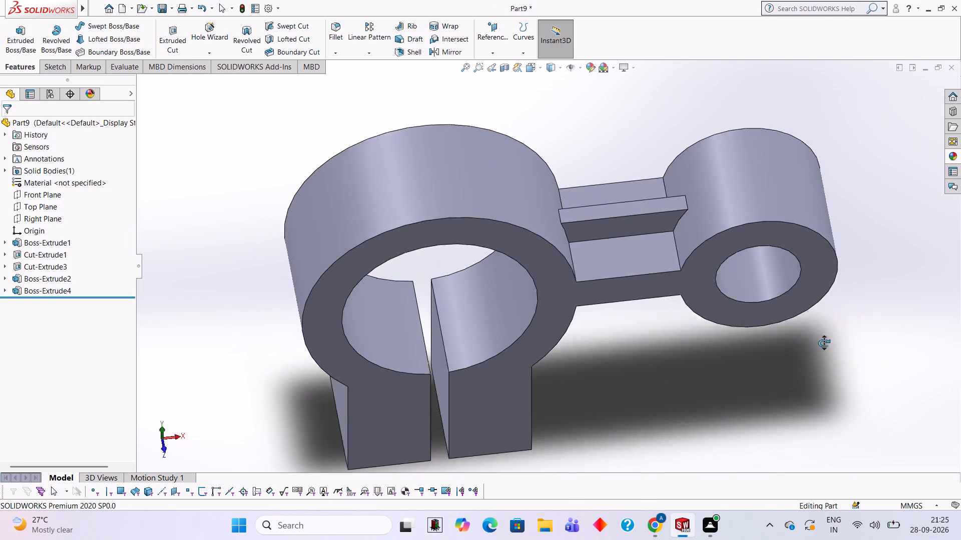
middle_drag(824, 343, 821, 271)
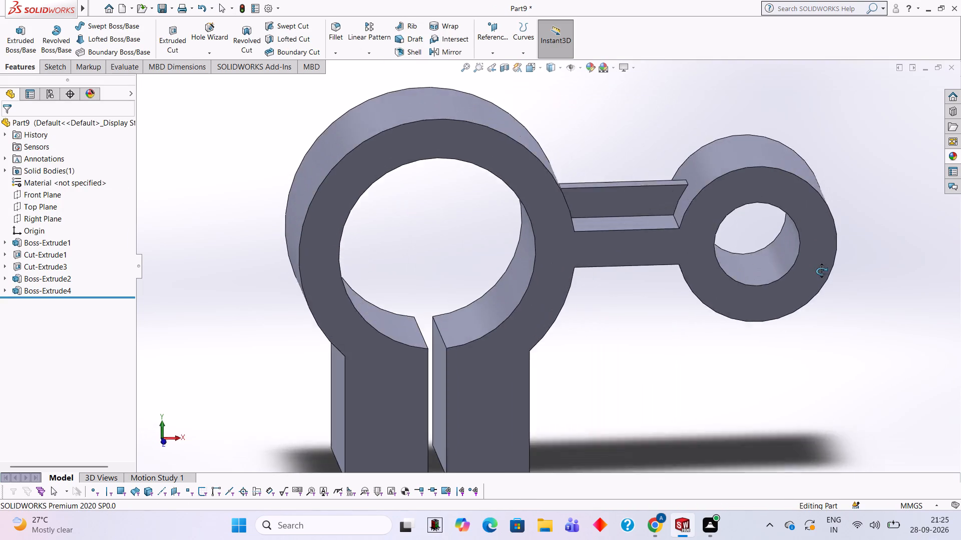
middle_drag(821, 271, 834, 161)
middle_drag(778, 260, 736, 337)
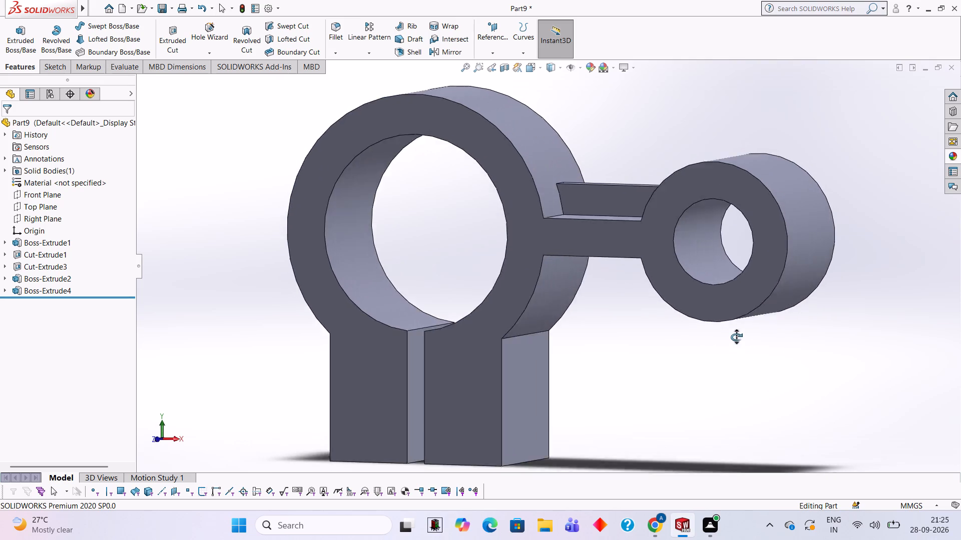
middle_drag(736, 337, 757, 305)
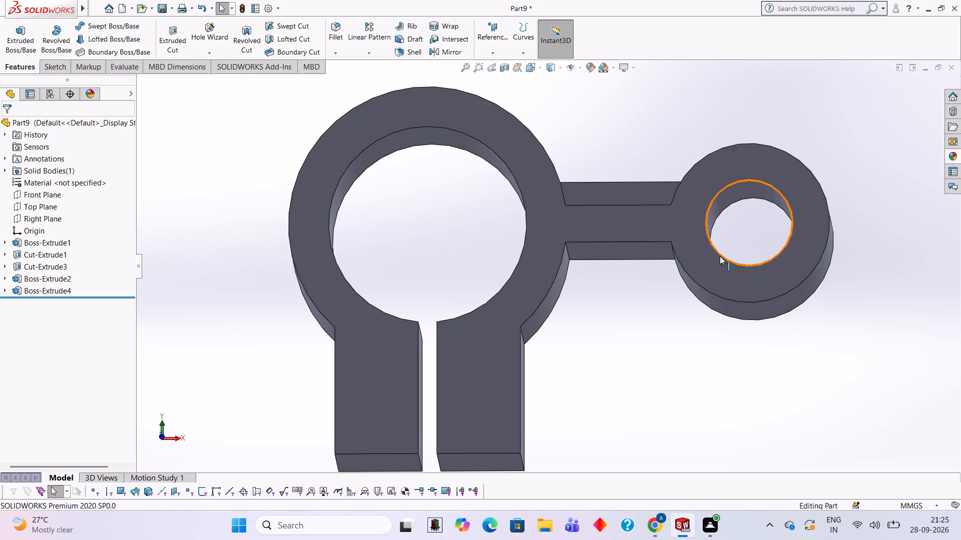
middle_drag(700, 307, 678, 132)
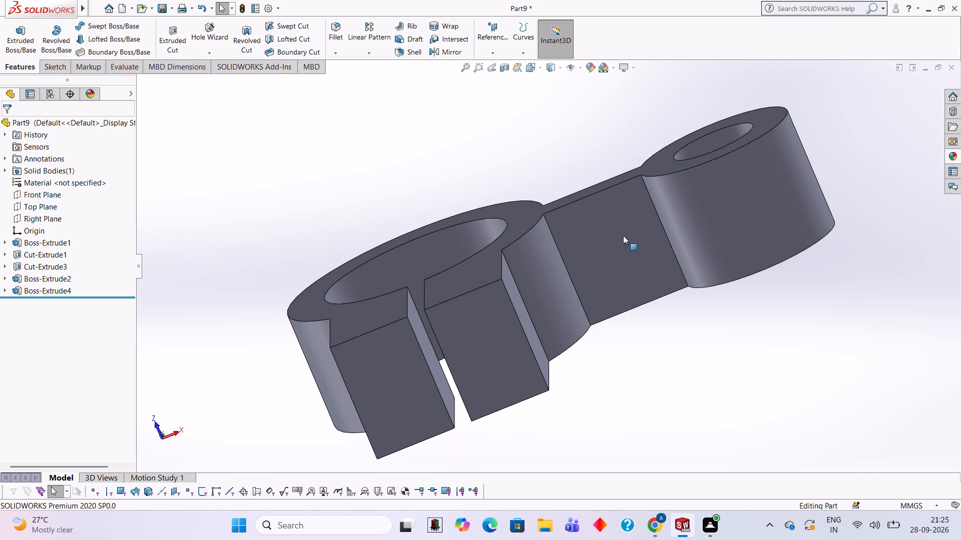
Sketch a thin rectangle 3 mm high and about 49 mm long on the web's lower side face, extending into both rings.
click(623, 235)
click(669, 203)
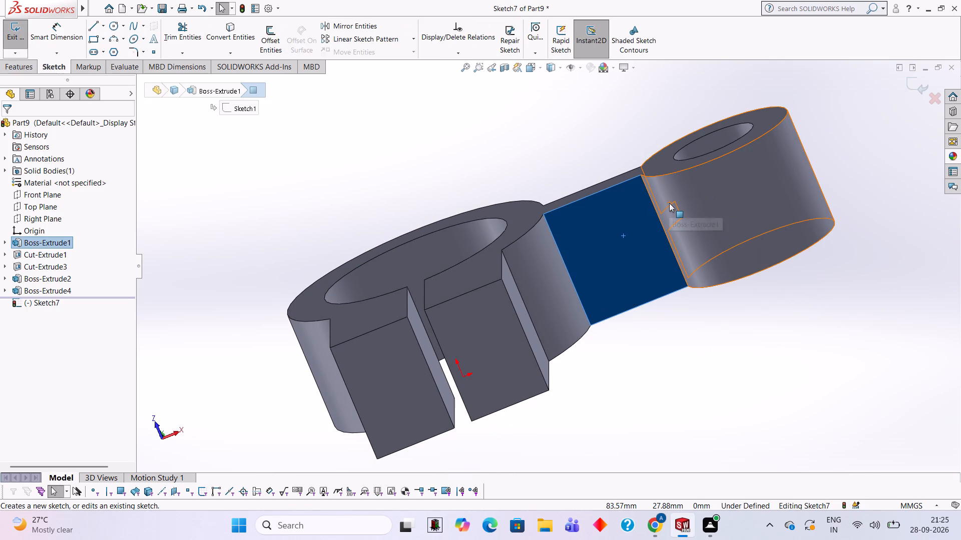
key(ctrl+8)
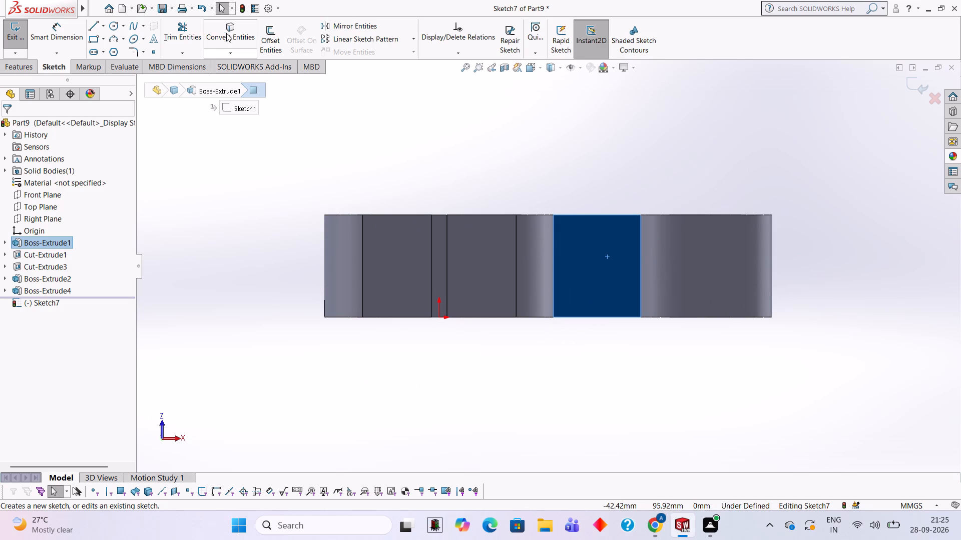
click(94, 25)
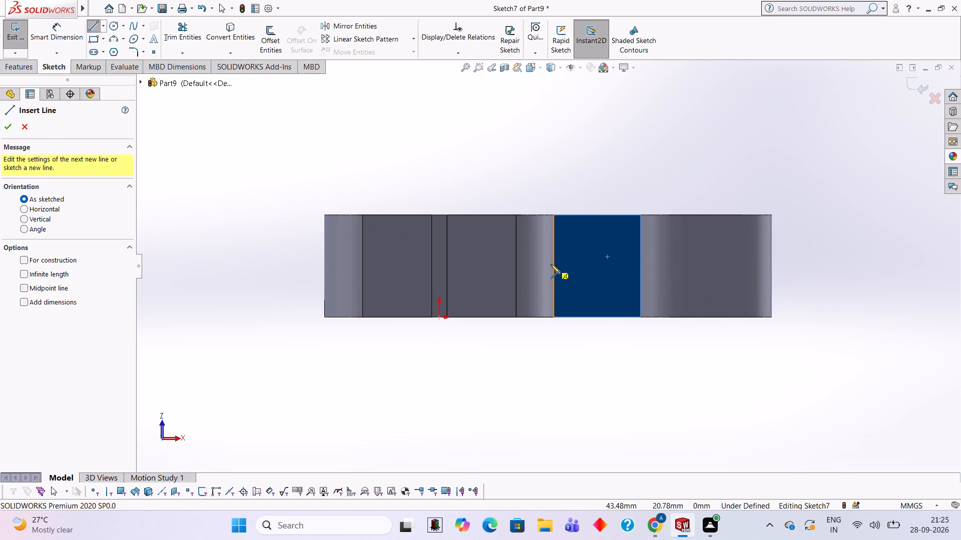
scroll(551, 264, down, 7)
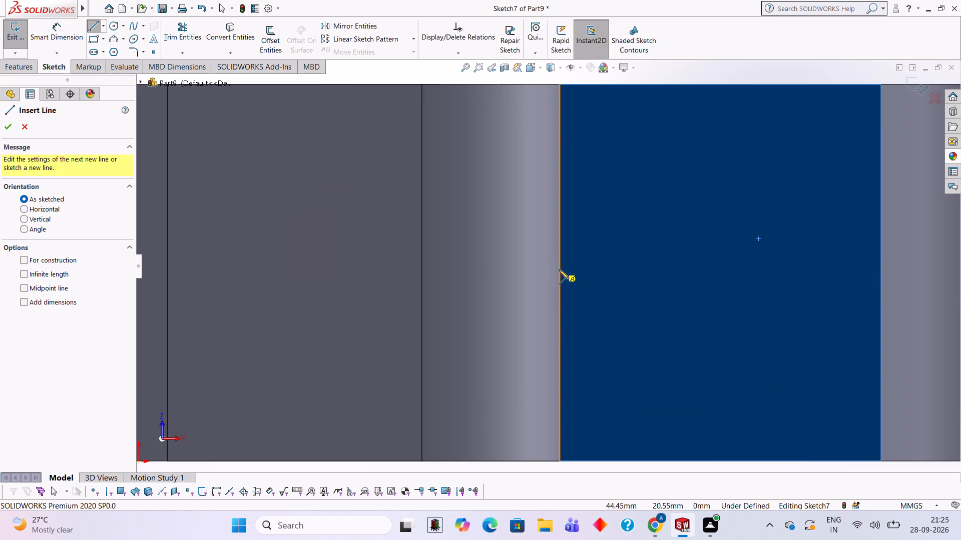
click(558, 273)
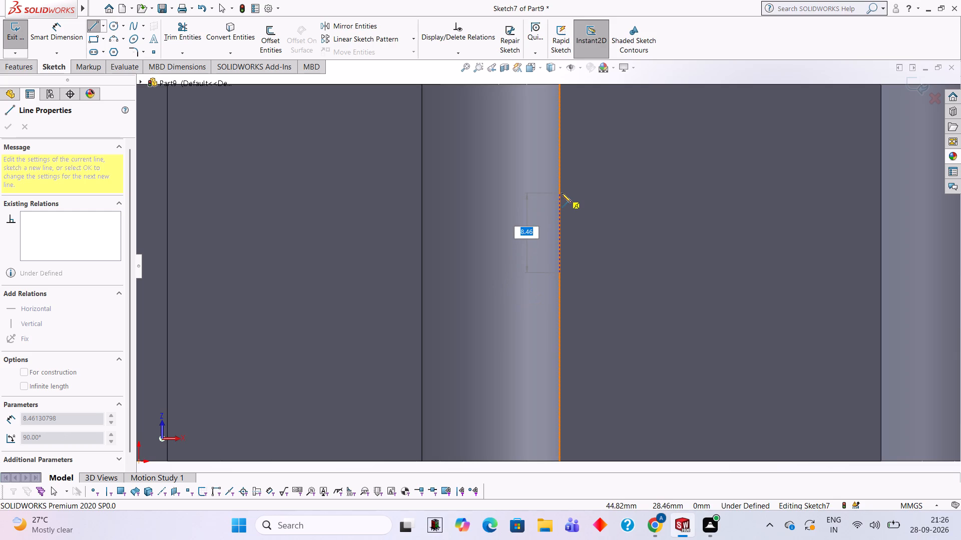
key(3)
key(Return)
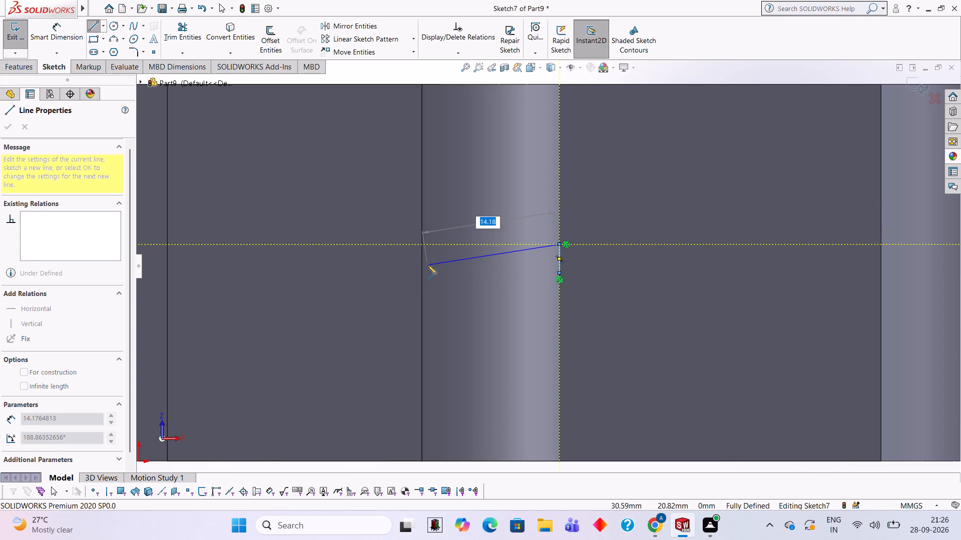
click(493, 246)
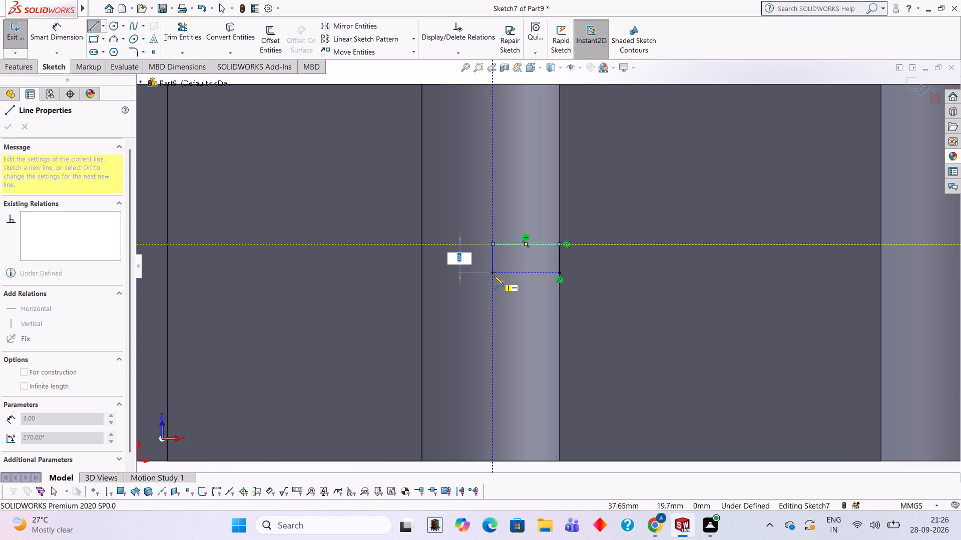
click(494, 275)
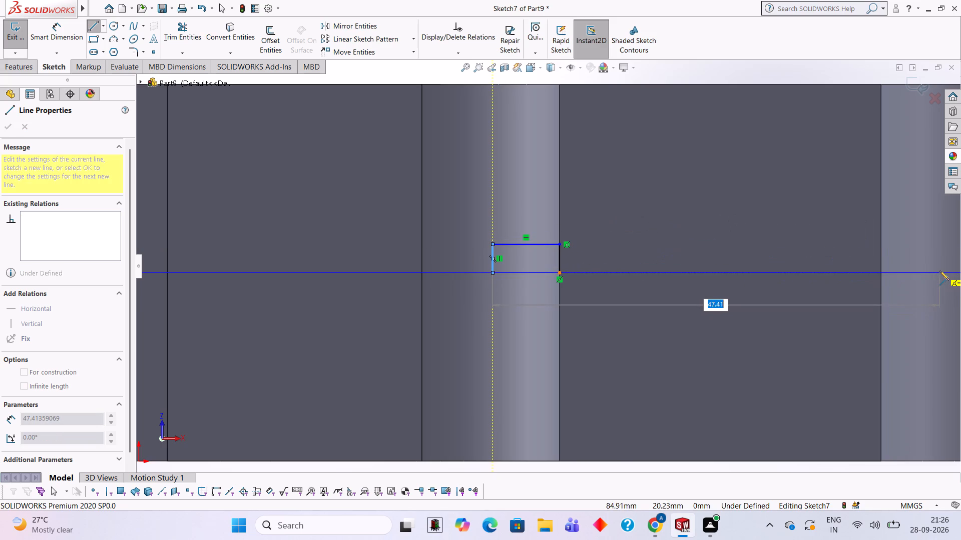
click(953, 270)
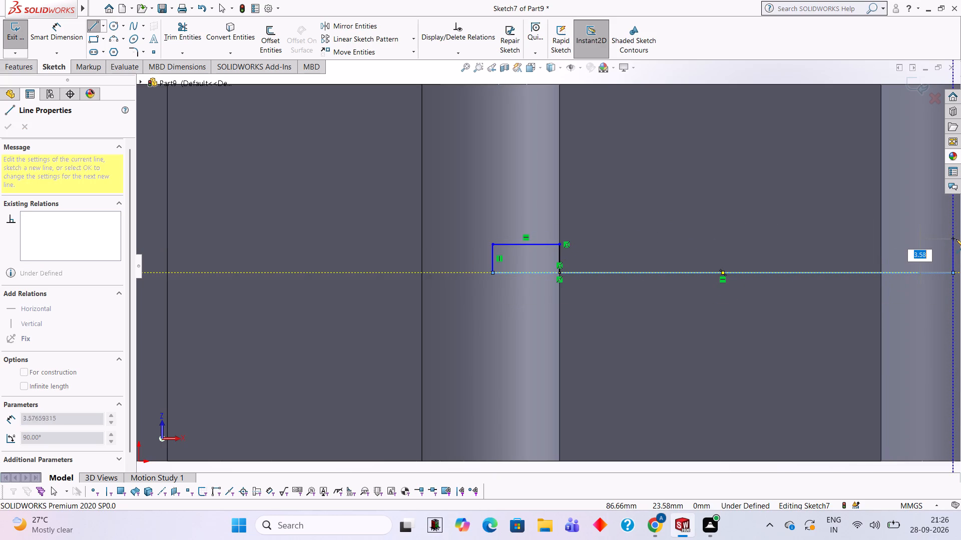
click(951, 244)
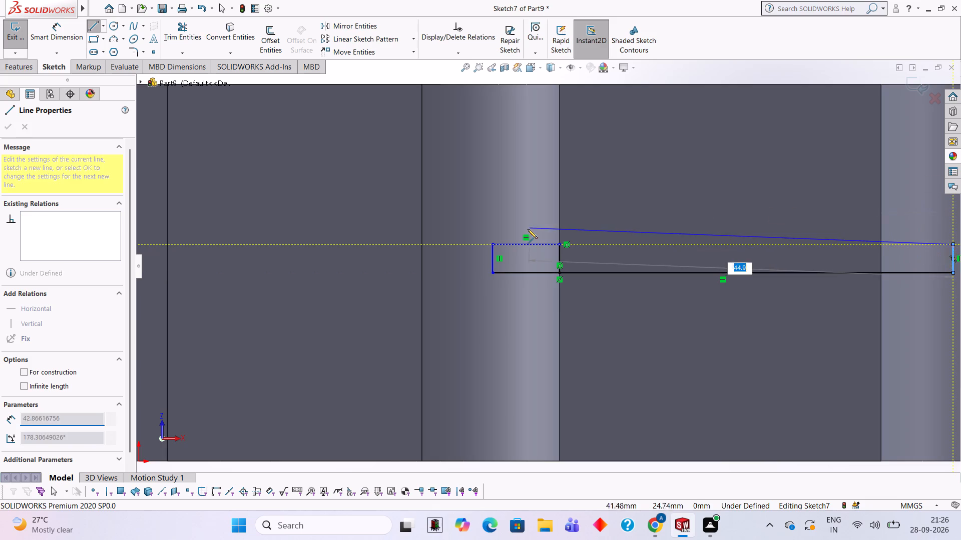
click(559, 242)
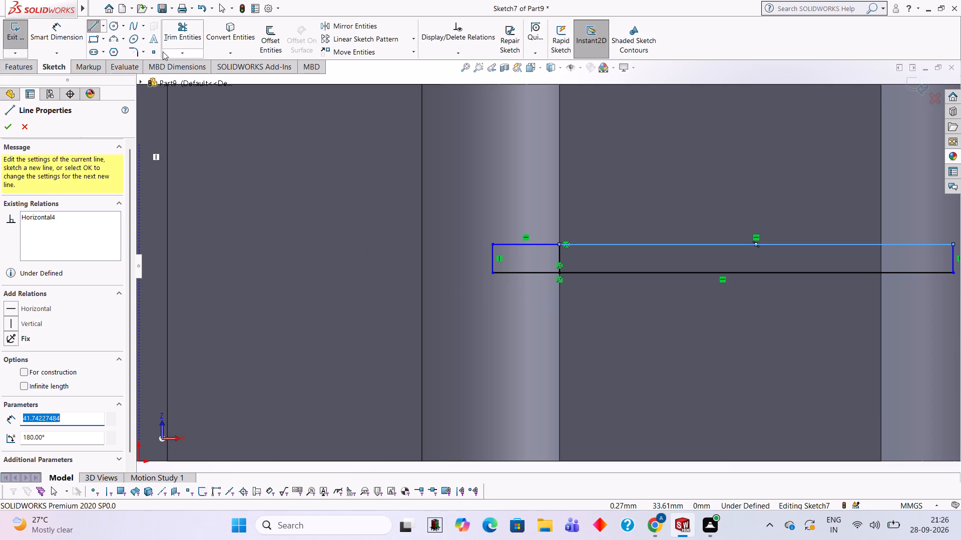
Trim the short vertical segment crossing the thin rectangle at the web's edge beside the large ring.
click(181, 43)
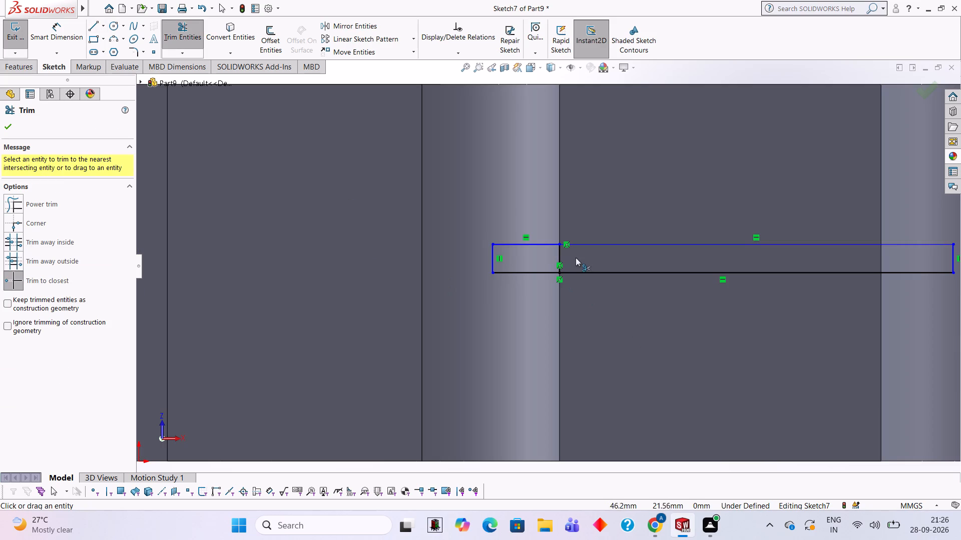
click(560, 256)
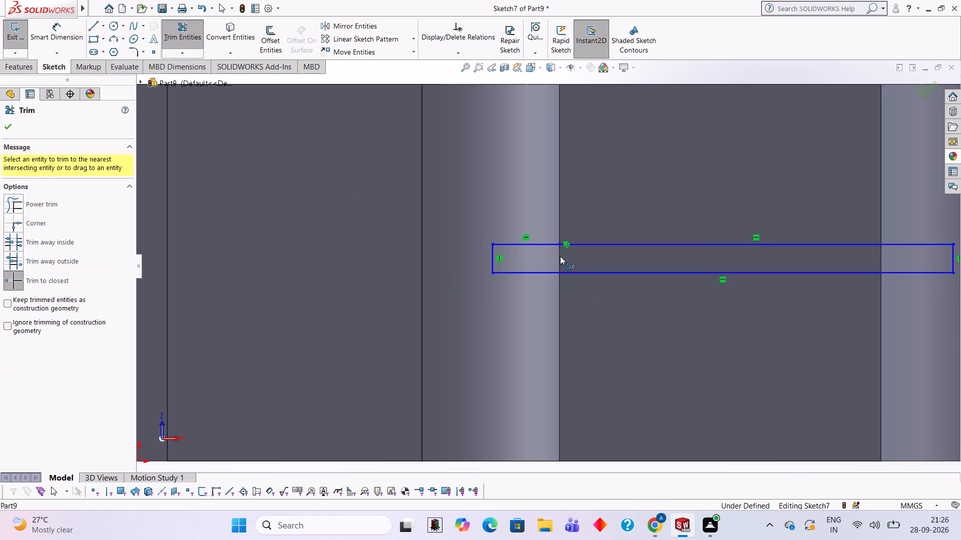
Extrude the trimmed thin rectangle 10 mm blind as a merged rib on the web's lower side.
click(23, 68)
click(21, 42)
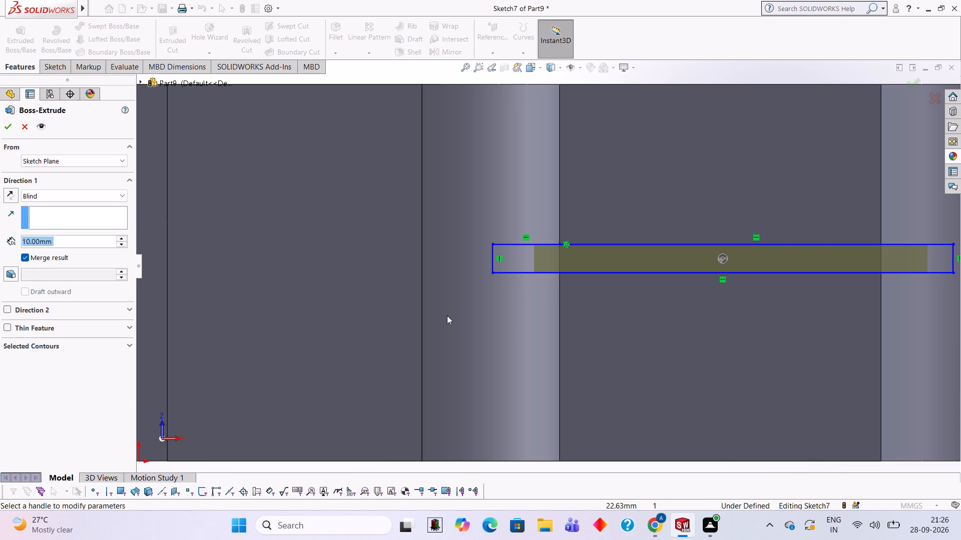
middle_drag(584, 309, 629, 322)
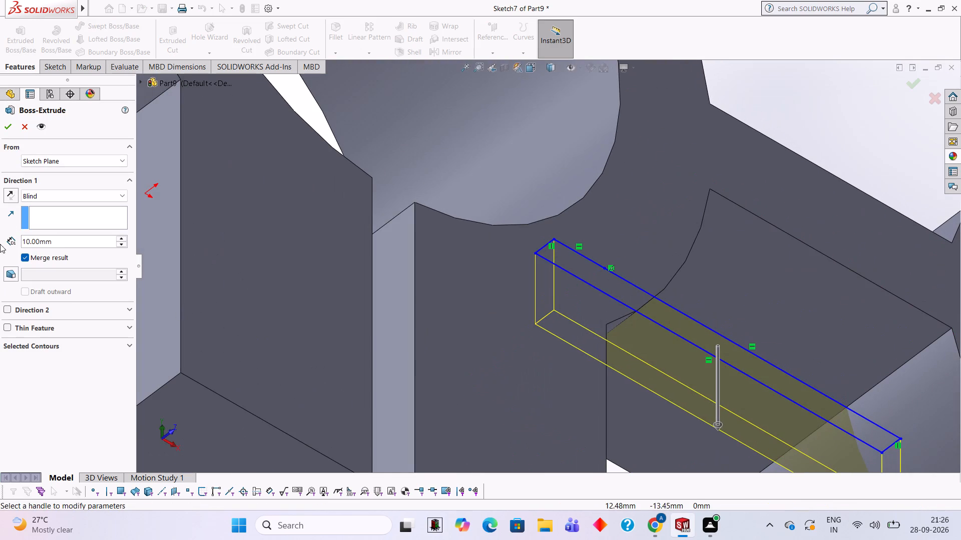
click(6, 128)
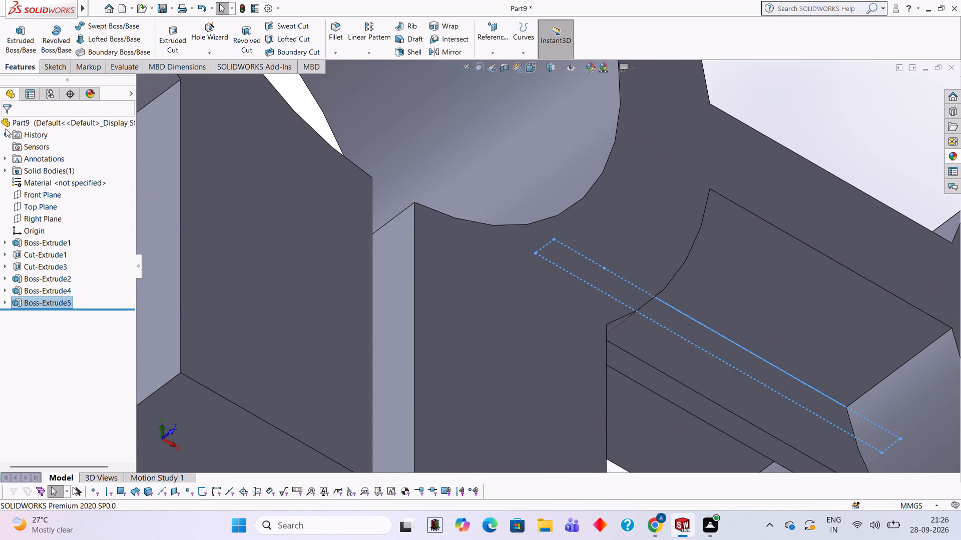
Examine the ribs on both sides of the web and their joins to the two rings from several angles.
click(794, 274)
scroll(795, 274, up, 1)
middle_drag(795, 274, 760, 372)
drag(775, 441, 777, 434)
middle_drag(776, 424, 767, 431)
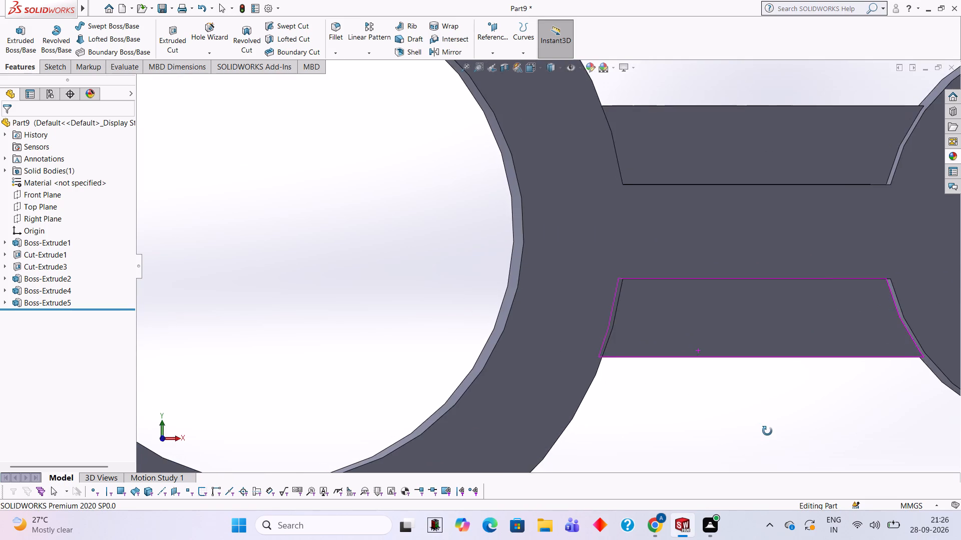
middle_drag(767, 431, 774, 433)
middle_drag(769, 408, 763, 438)
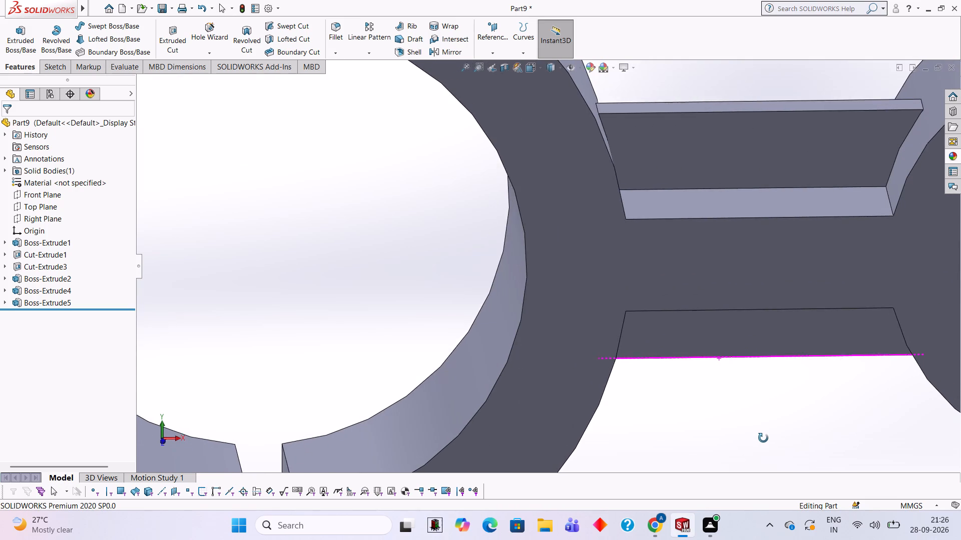
middle_drag(763, 438, 761, 436)
scroll(848, 334, down, 3)
scroll(839, 268, up, 3)
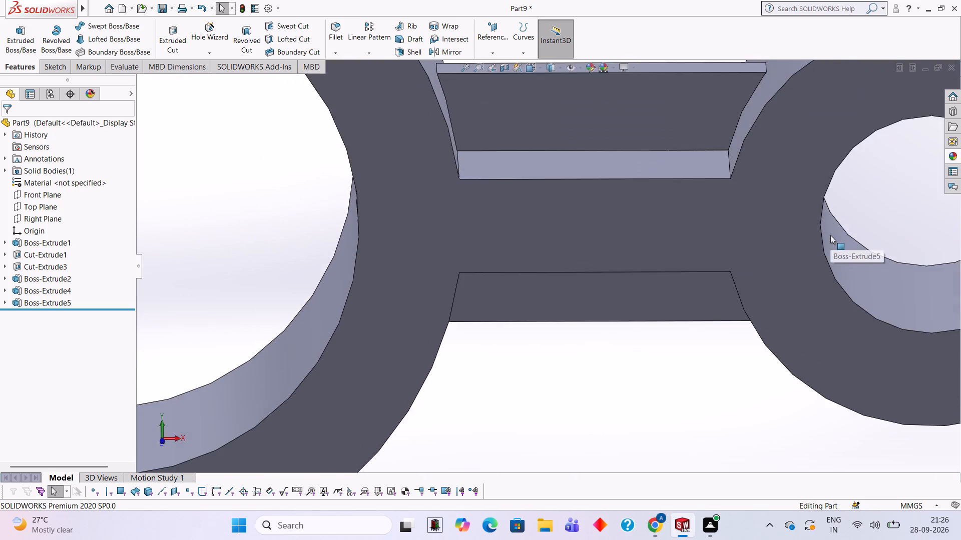
scroll(830, 235, up, 5)
middle_drag(819, 240, 800, 251)
scroll(759, 277, up, 3)
scroll(680, 290, down, 3)
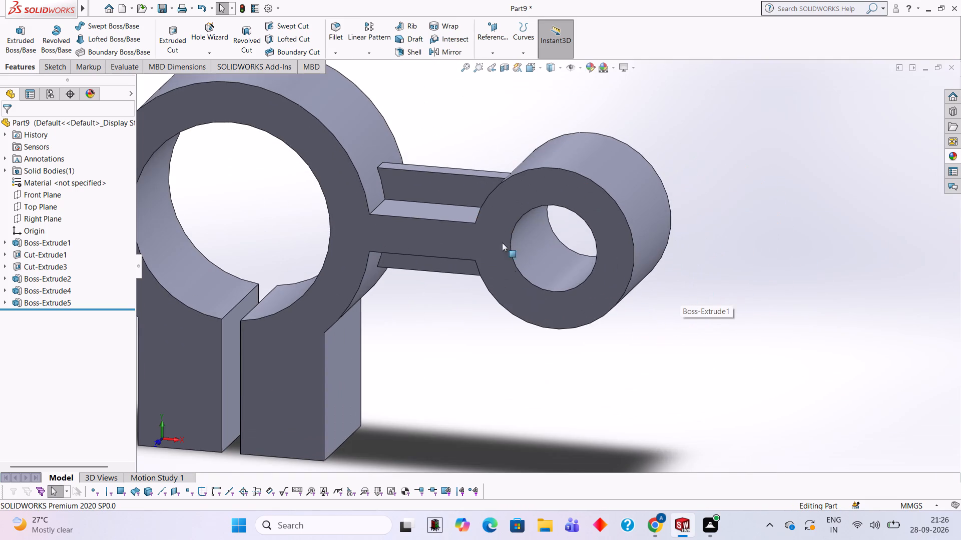
scroll(499, 223, up, 3)
scroll(452, 223, down, 2)
Apply the Yellow LED appearance to the whole link body.
click(958, 156)
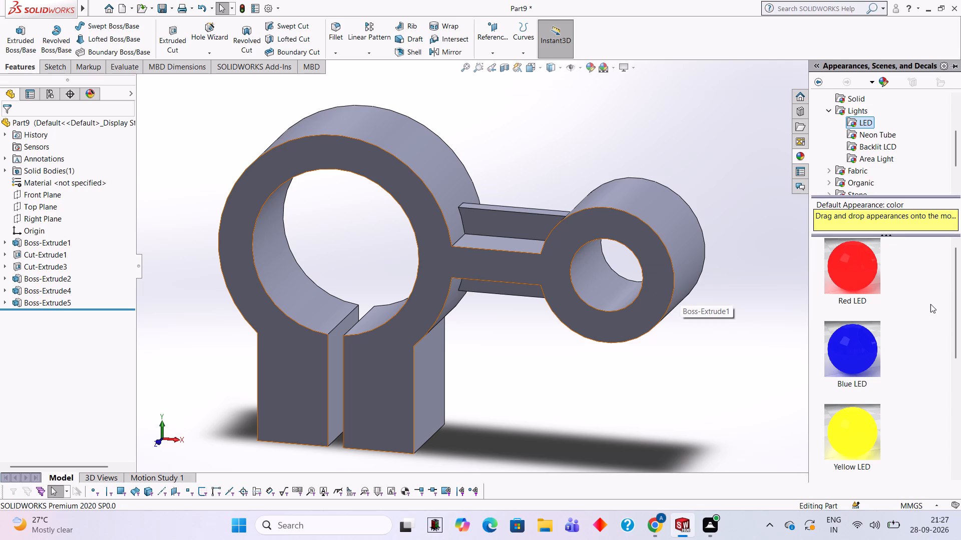
drag(860, 428, 507, 210)
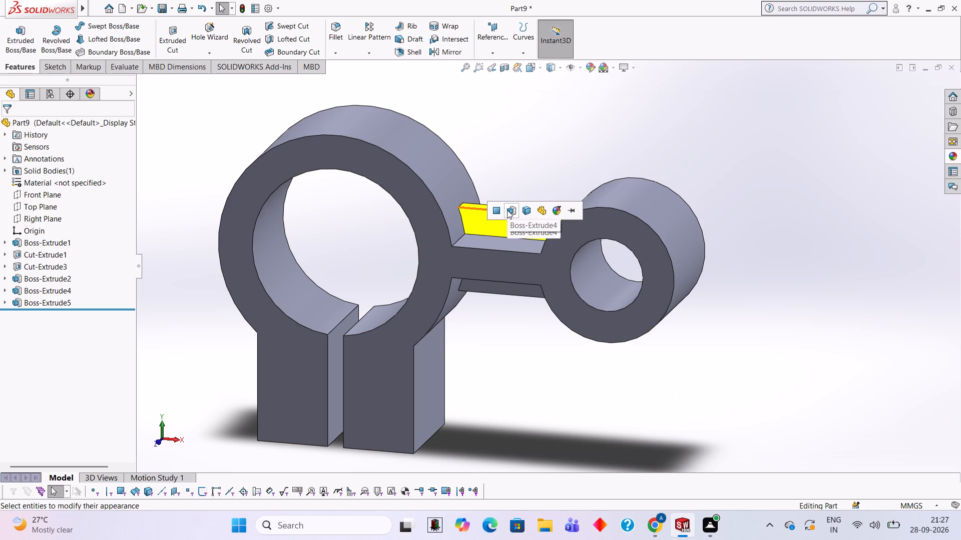
click(522, 210)
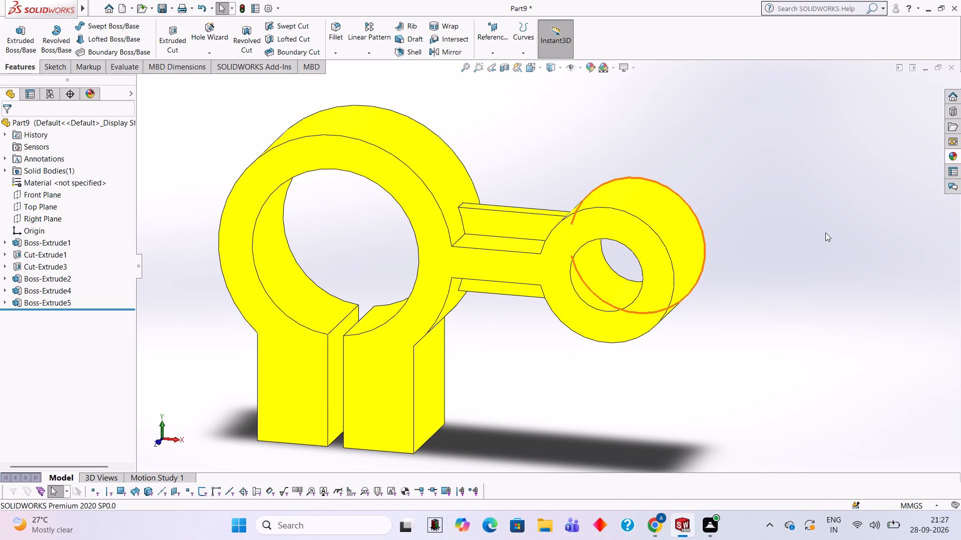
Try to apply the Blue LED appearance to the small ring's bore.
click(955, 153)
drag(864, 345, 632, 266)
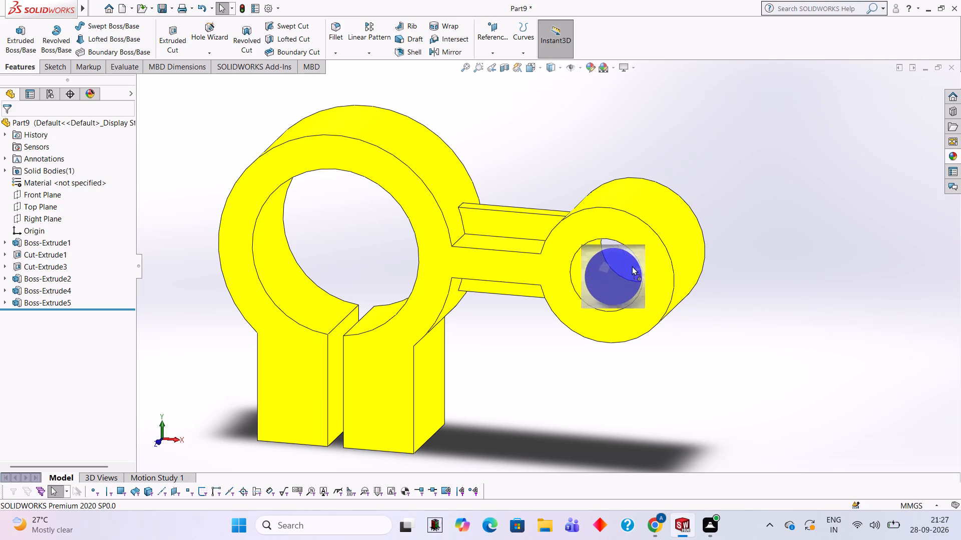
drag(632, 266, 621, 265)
Apply the Blue LED appearance to the small ring's bore feature, Cut-Extrude1.
scroll(613, 280, down, 3)
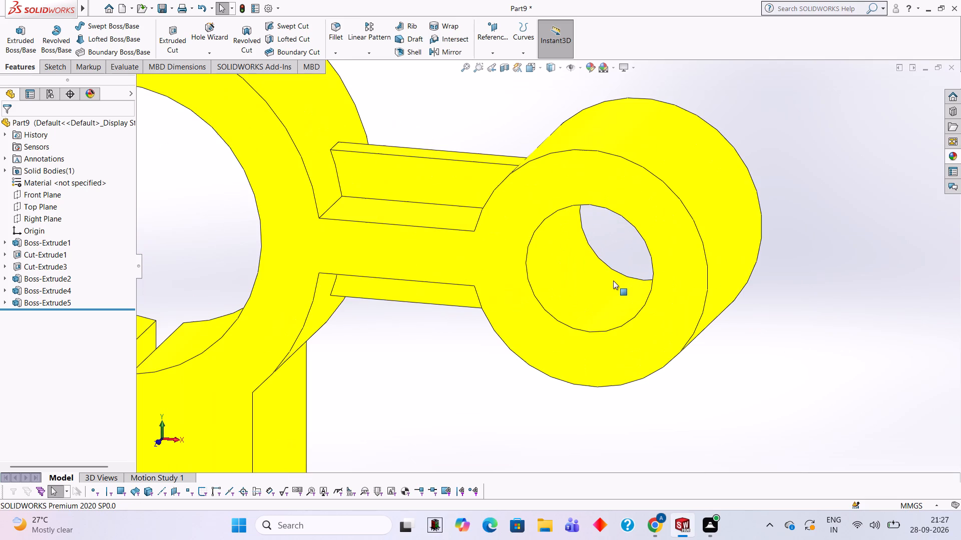
click(955, 154)
drag(855, 352, 641, 289)
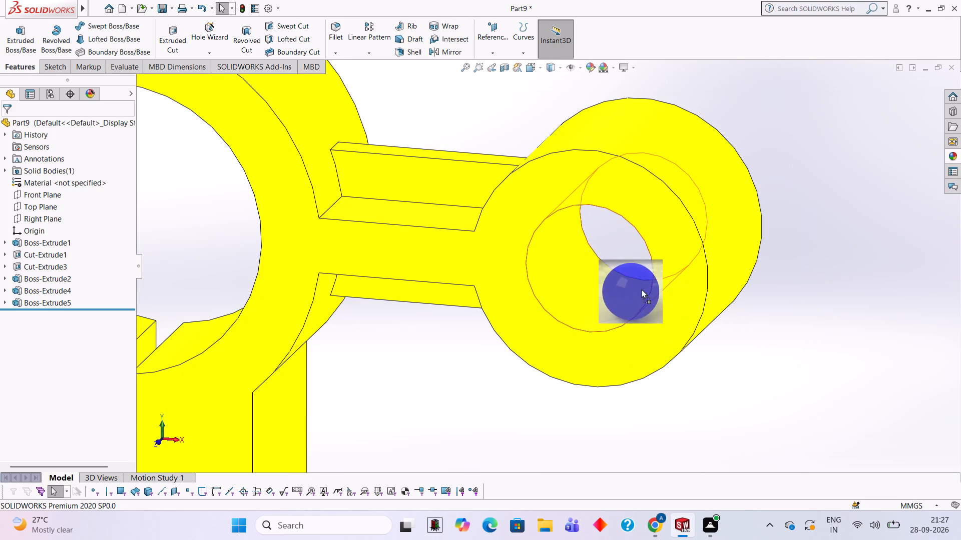
drag(641, 289, 593, 262)
scroll(593, 262, up, 3)
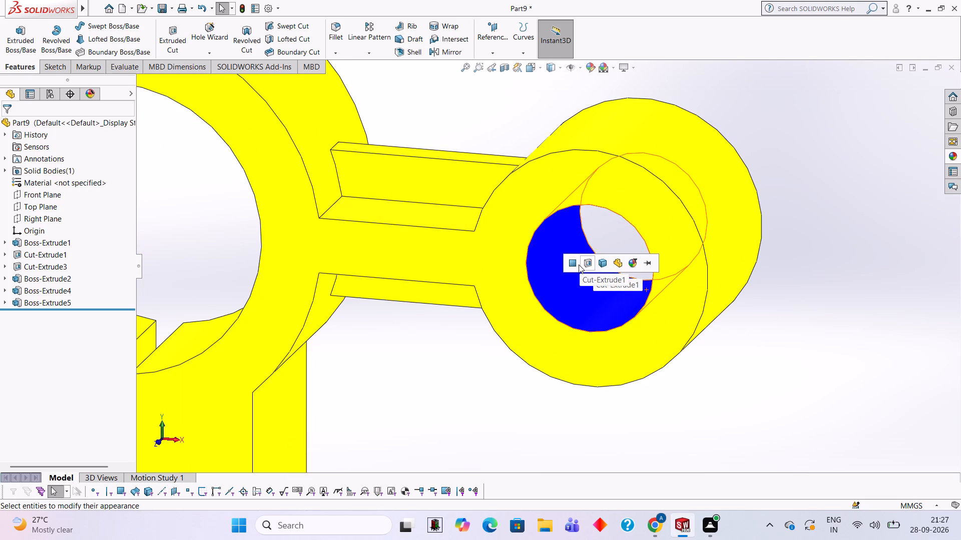
scroll(579, 264, up, 1)
click(588, 257)
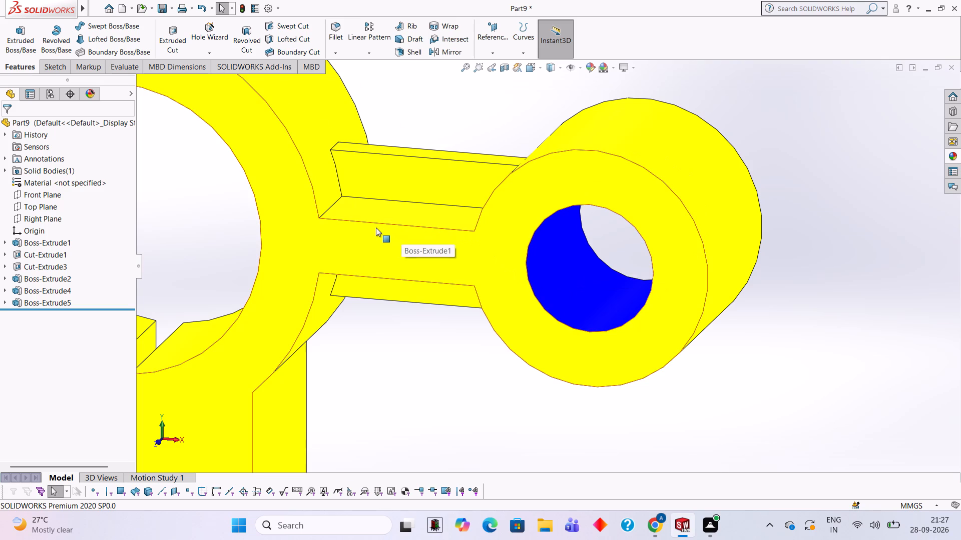
Apply the Red LED appearance to the feature forming the large ring's bore and the slot between the legs.
scroll(376, 227, up, 4)
scroll(377, 227, down, 3)
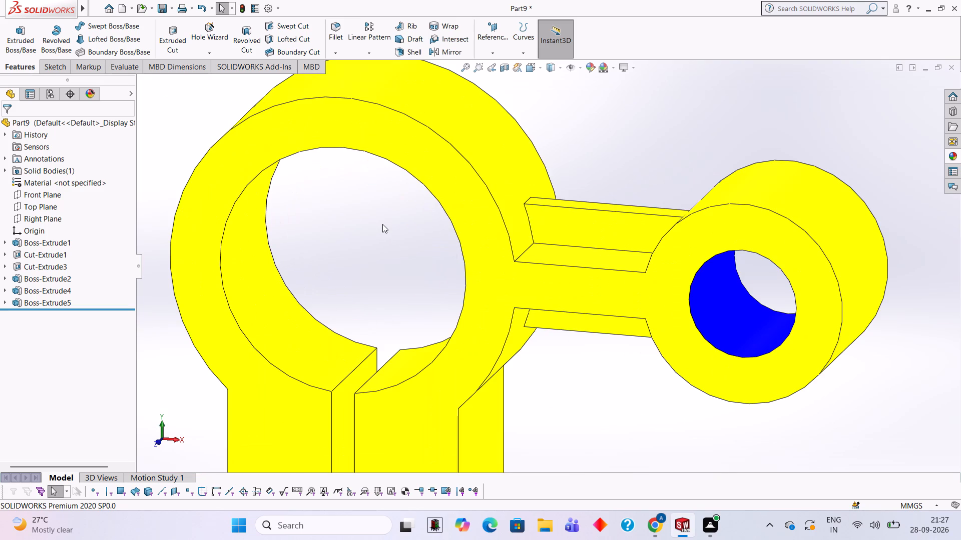
click(956, 154)
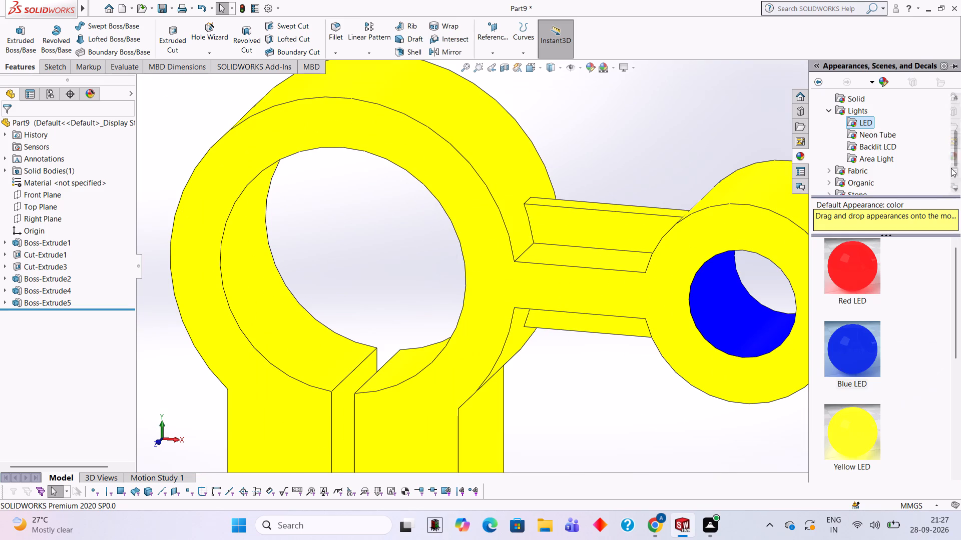
drag(865, 278, 418, 328)
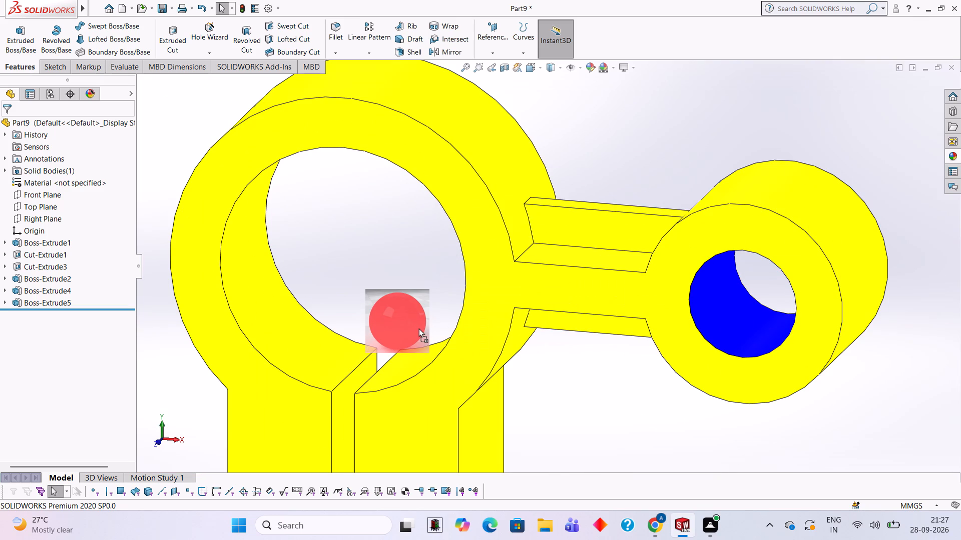
drag(418, 328, 292, 324)
click(292, 324)
Apply the Green LED appearance to the large ring's outer cylindrical face only.
scroll(293, 326, up, 3)
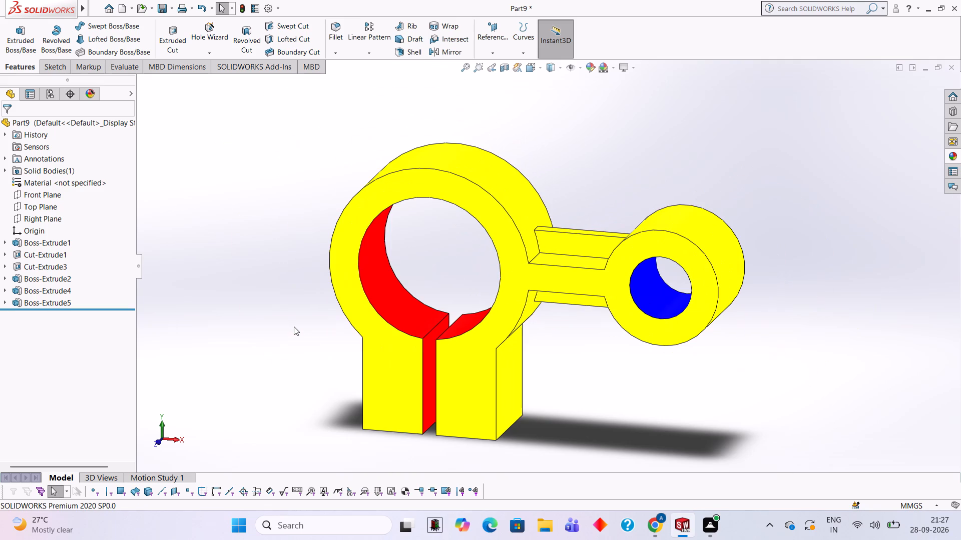
scroll(321, 260, up, 1)
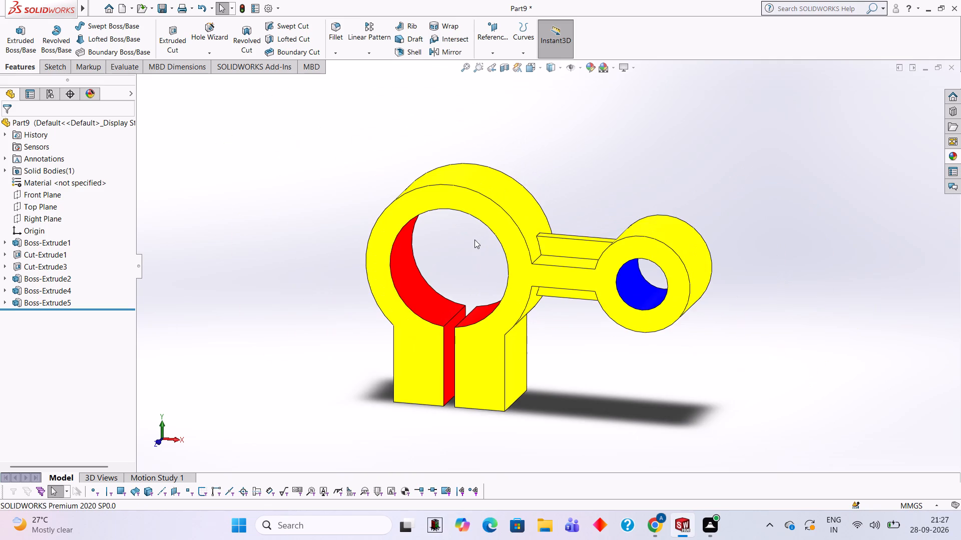
middle_drag(474, 239, 560, 258)
scroll(549, 294, down, 2)
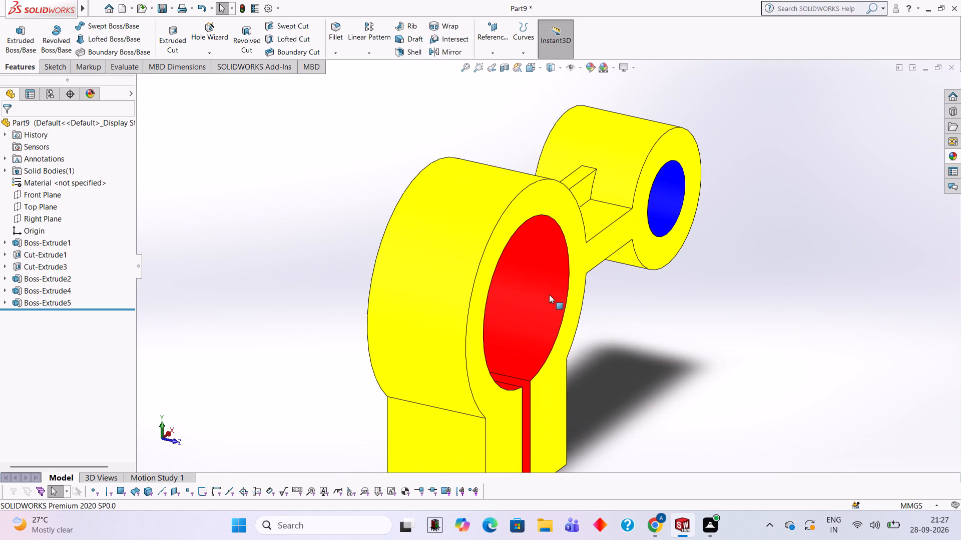
click(945, 156)
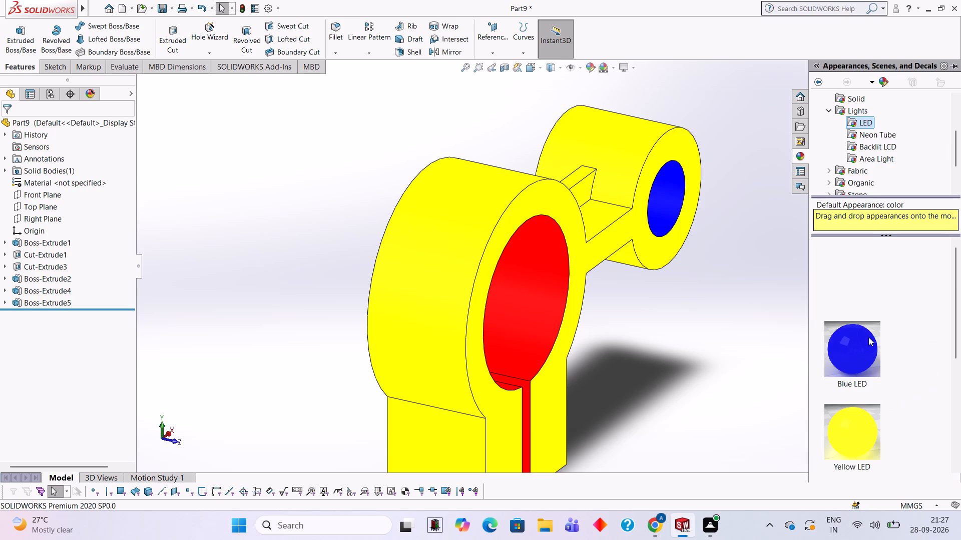
scroll(872, 335, down, 1)
drag(856, 389, 439, 321)
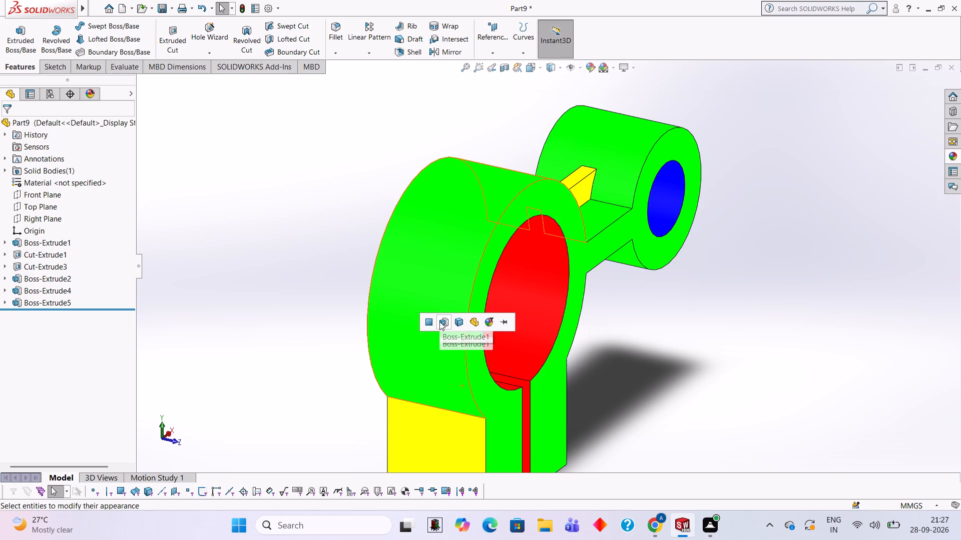
click(430, 325)
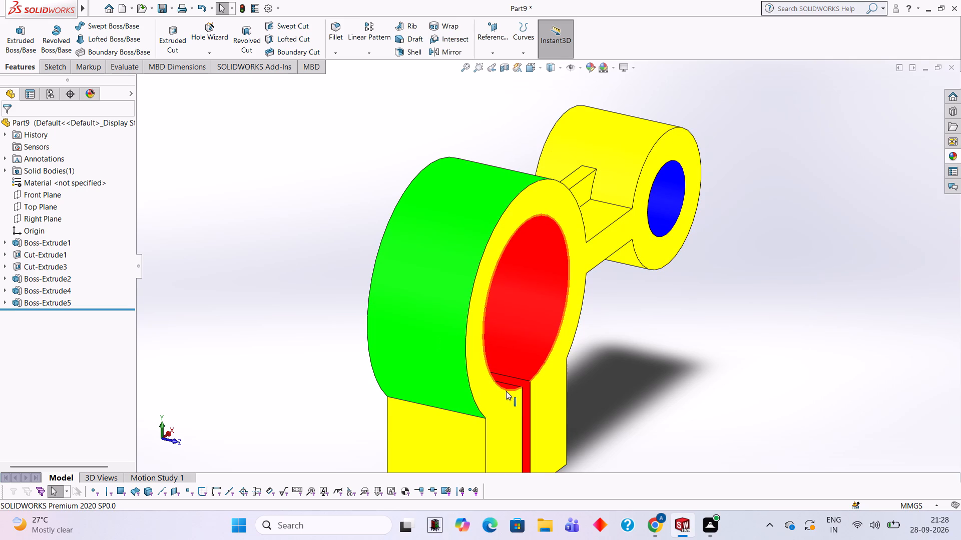
Apply the Green LED appearance to the outer side face of the leg farther from the small ring.
scroll(506, 433, up, 4)
scroll(490, 392, down, 4)
scroll(522, 370, up, 3)
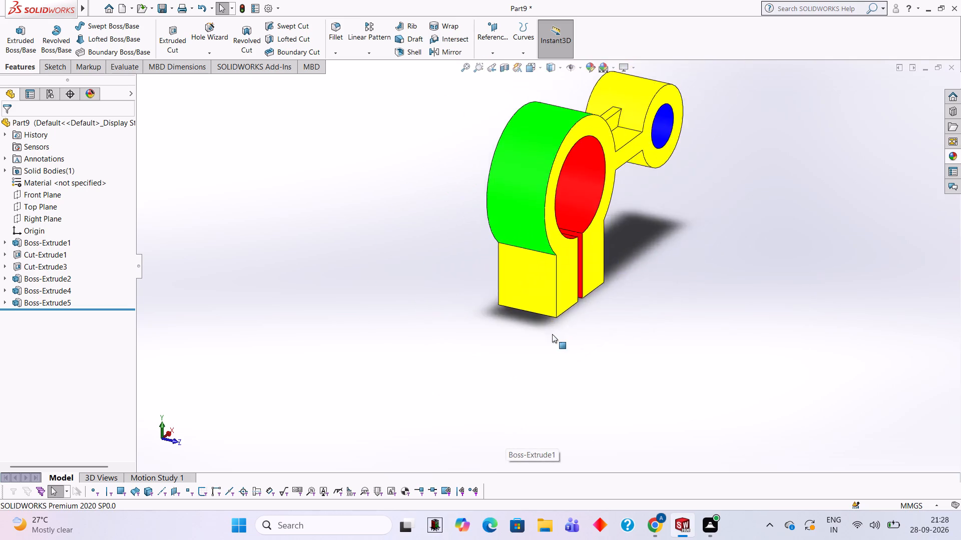
scroll(552, 334, up, 1)
scroll(555, 318, down, 4)
scroll(564, 131, down, 2)
scroll(564, 131, up, 2)
scroll(544, 159, down, 2)
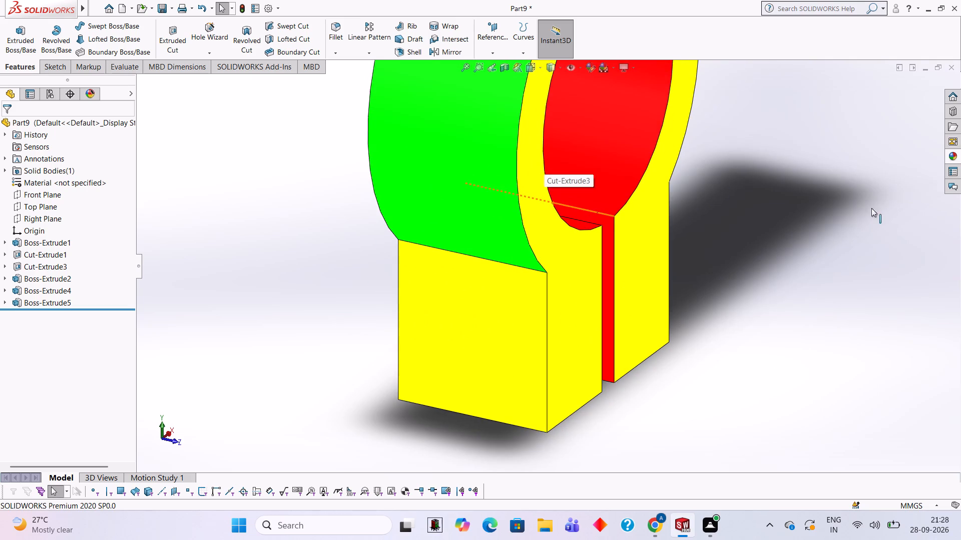
click(958, 150)
drag(867, 395, 857, 395)
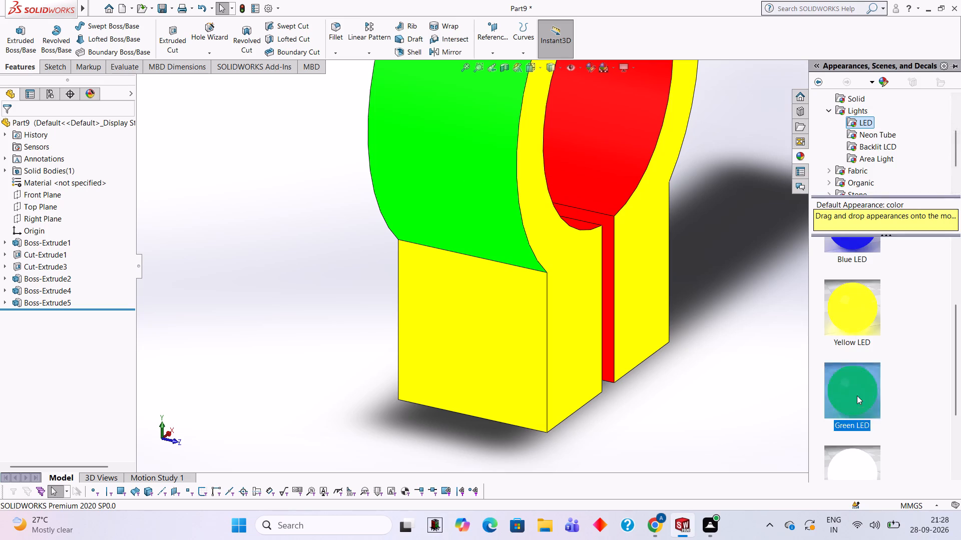
drag(857, 395, 500, 308)
click(500, 308)
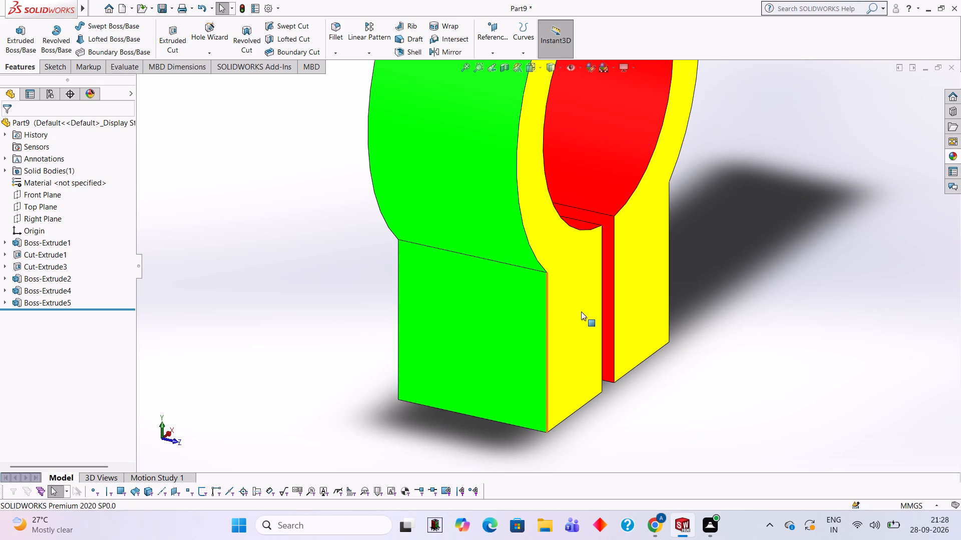
Apply the Green LED appearance to the outer side face of the leg nearer the small ring.
middle_drag(579, 310, 479, 313)
scroll(792, 313, up, 2)
scroll(882, 264, down, 1)
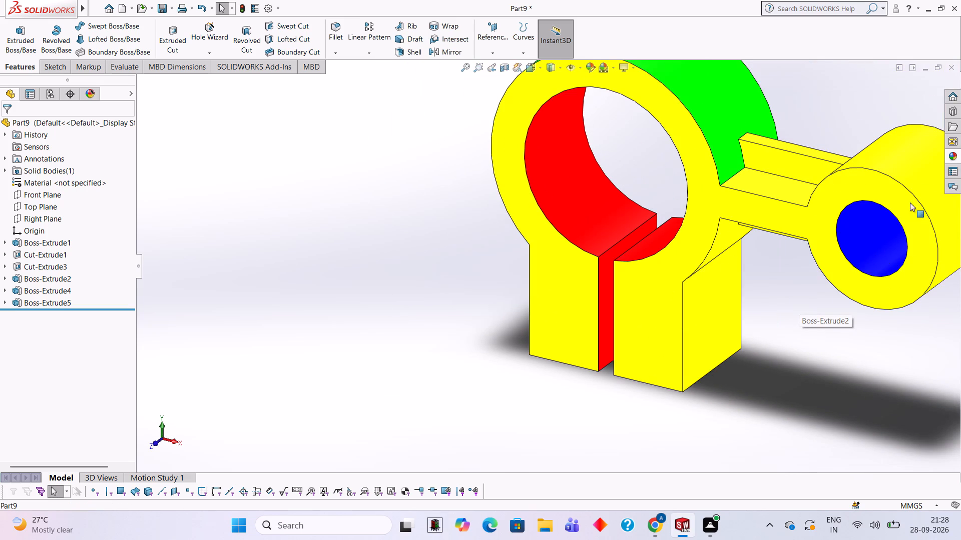
click(954, 156)
drag(856, 396, 666, 326)
click(666, 326)
Apply the Green LED appearance to the small ring's outer cylindrical face.
scroll(666, 326, up, 4)
scroll(690, 313, down, 2)
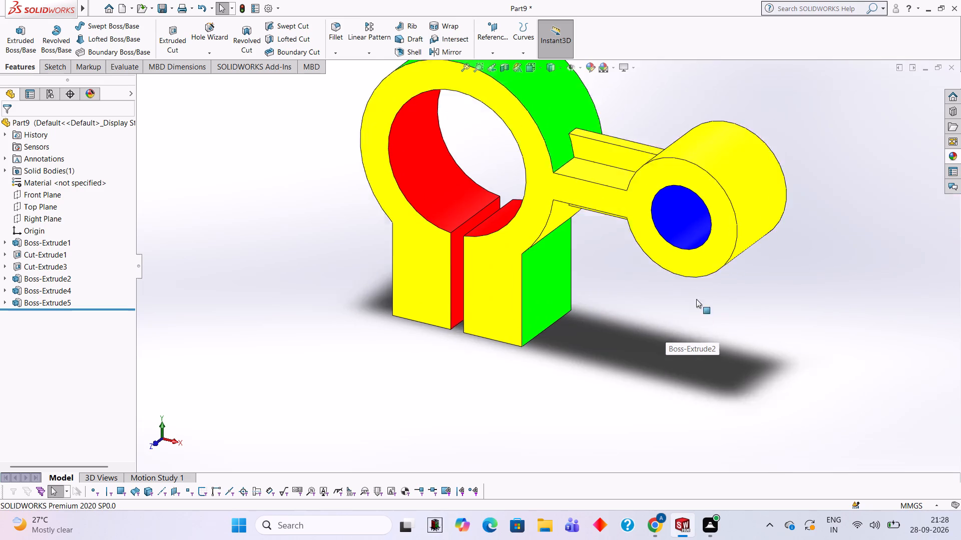
scroll(696, 299, down, 1)
scroll(594, 156, down, 1)
scroll(590, 138, up, 1)
scroll(717, 193, up, 3)
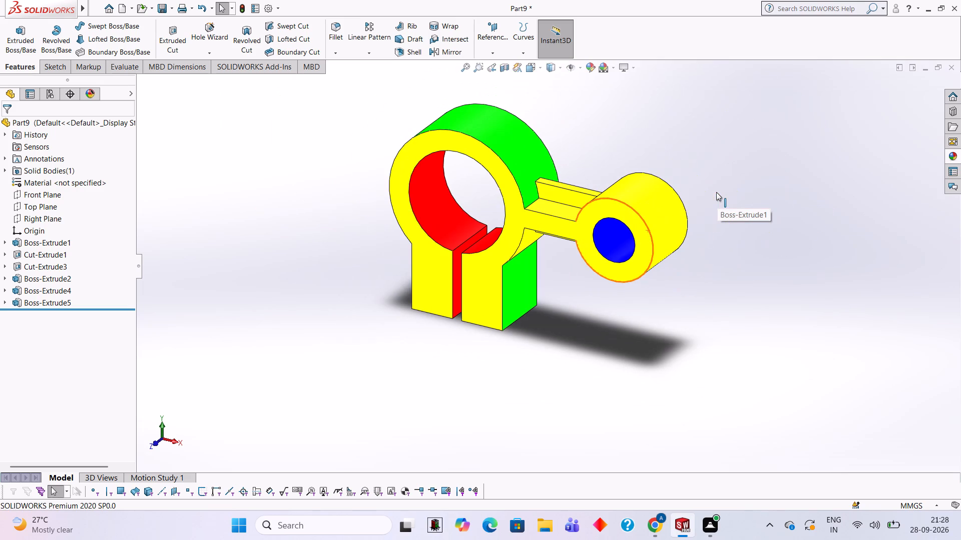
scroll(681, 229, down, 4)
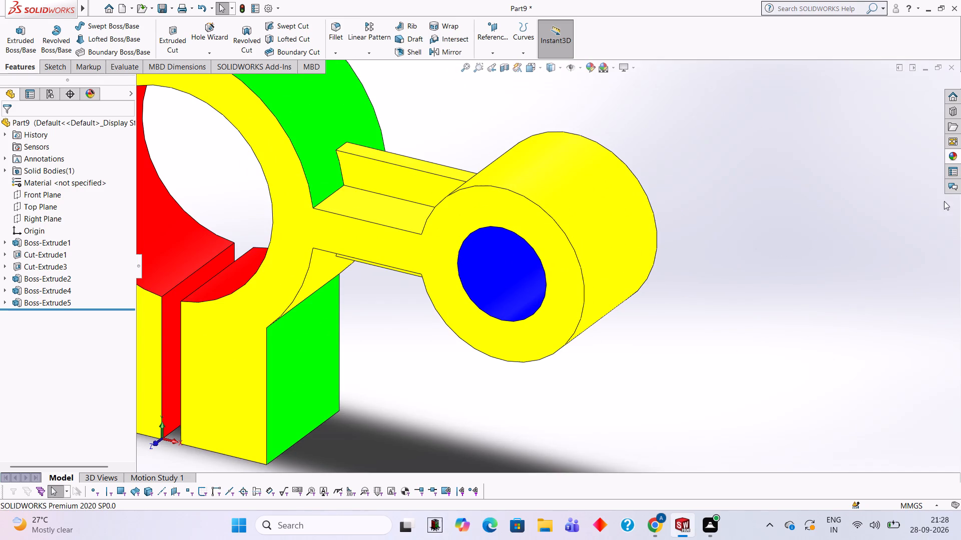
click(955, 156)
drag(865, 382, 648, 259)
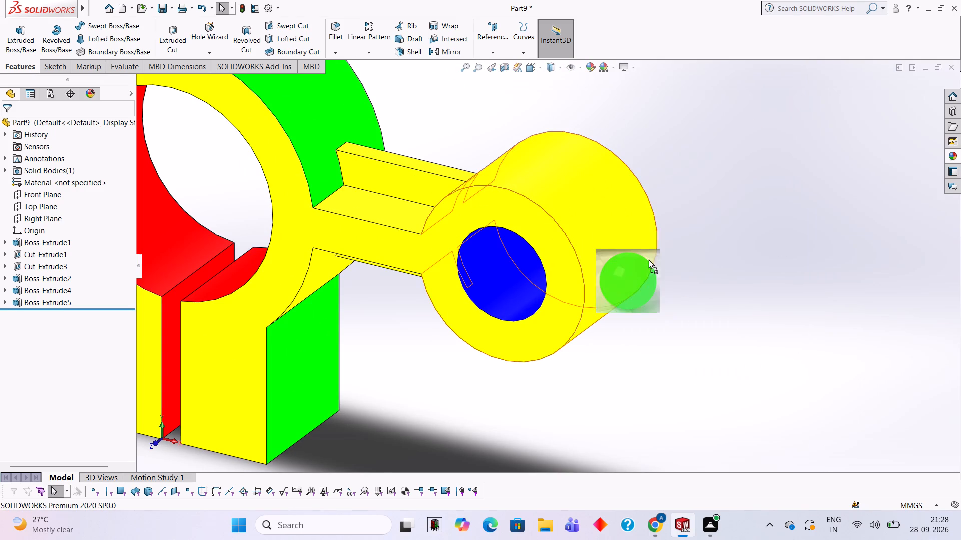
drag(648, 259, 640, 226)
click(640, 226)
Apply the Green LED appearance to the large ring's outer curved face between the connecting web and the nearer leg.
scroll(640, 226, up, 4)
scroll(513, 259, down, 1)
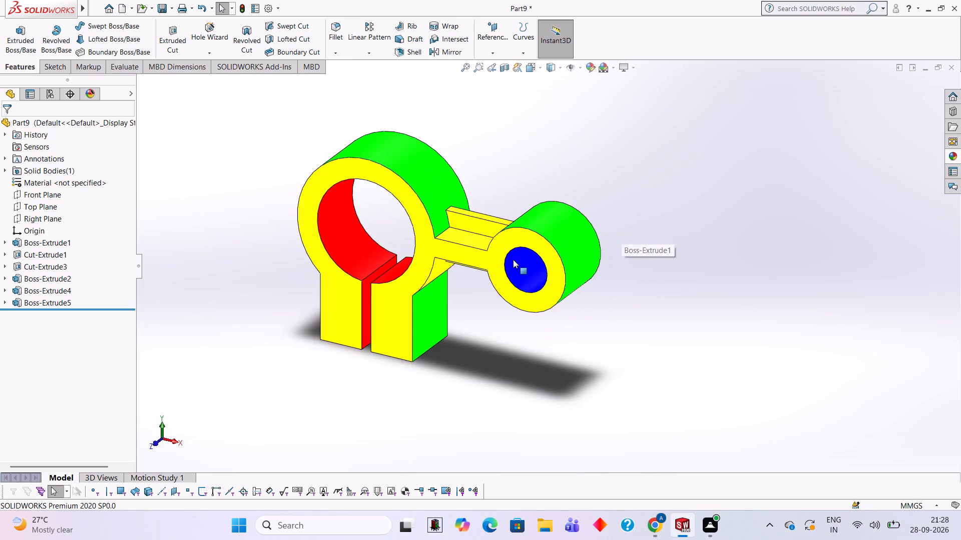
scroll(513, 259, down, 1)
scroll(513, 259, up, 3)
middle_drag(483, 322, 732, 228)
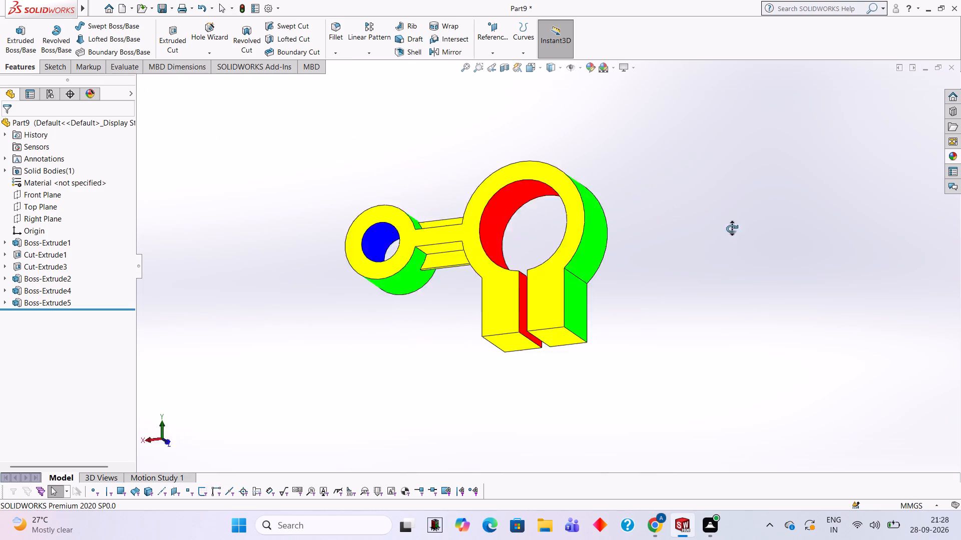
middle_drag(732, 228, 503, 385)
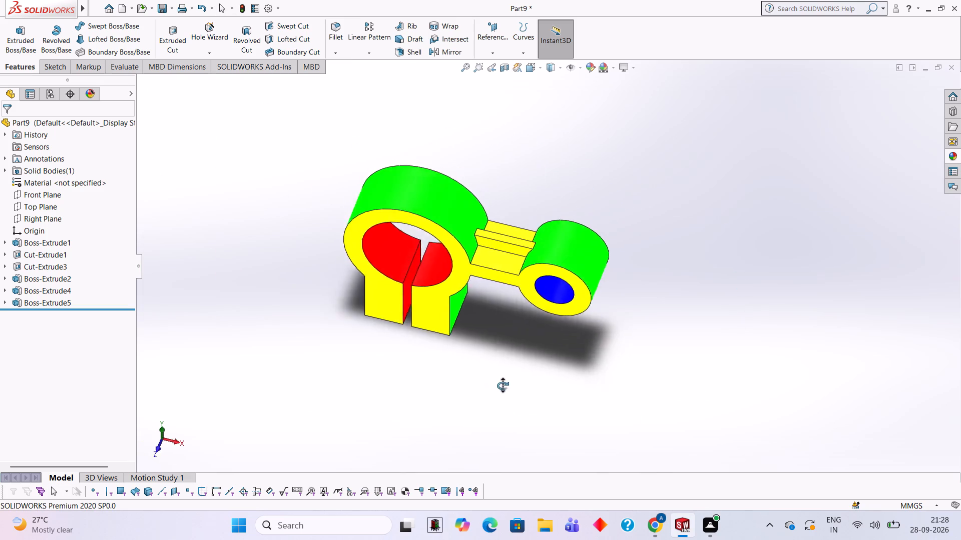
middle_drag(503, 385, 474, 312)
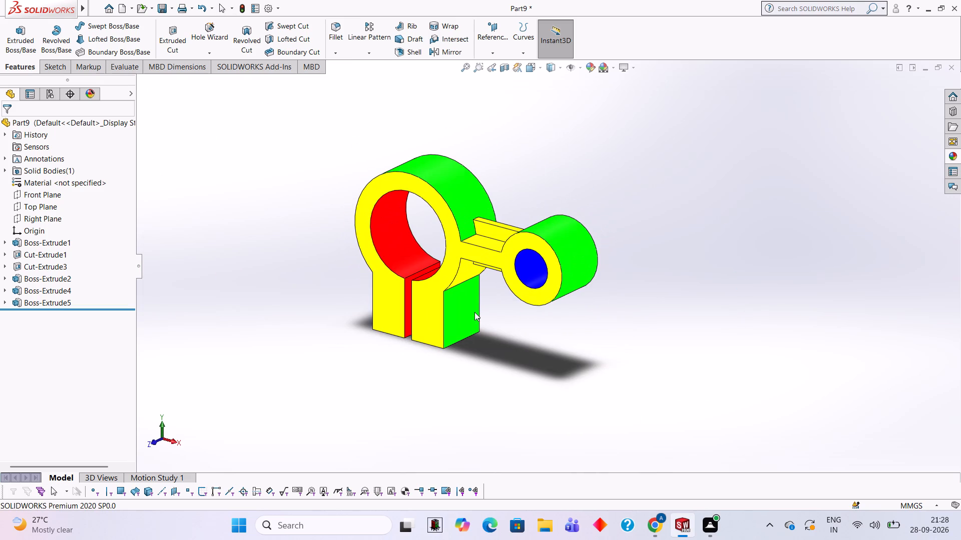
scroll(494, 306, down, 4)
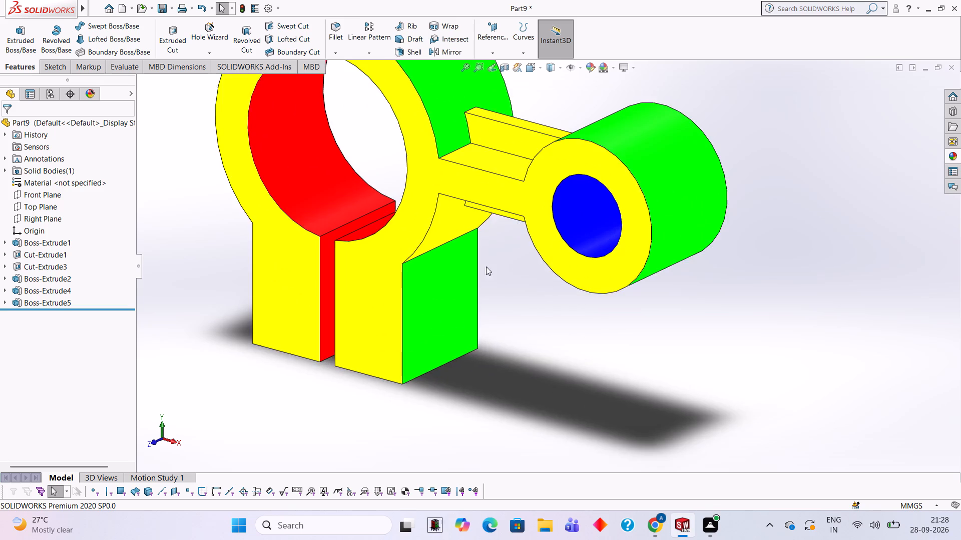
scroll(479, 188, down, 1)
middle_drag(479, 188, 468, 143)
scroll(563, 279, down, 2)
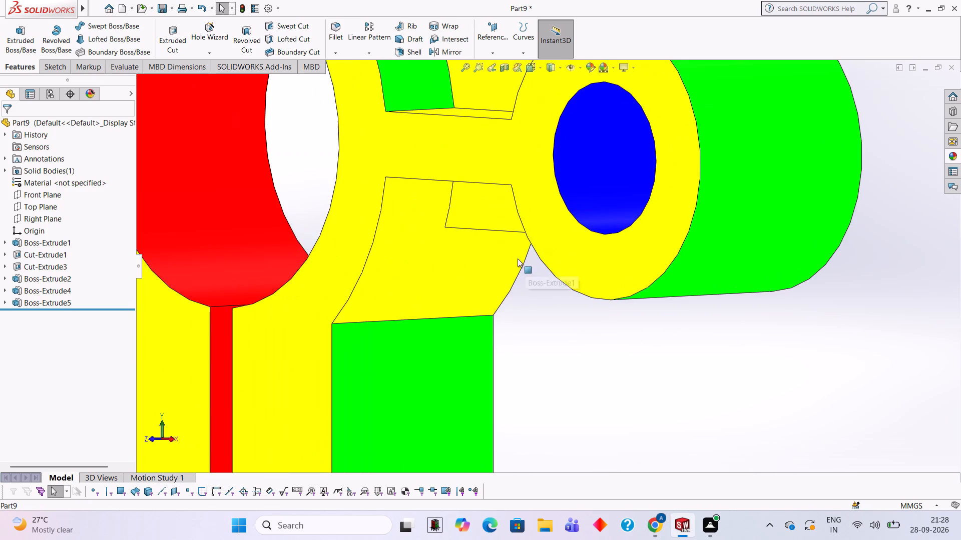
middle_drag(518, 258, 509, 229)
click(956, 155)
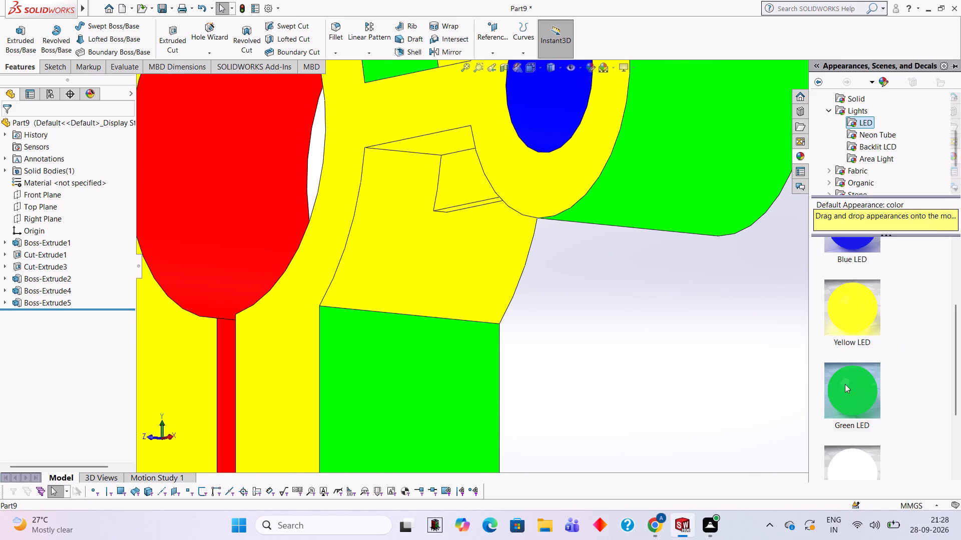
drag(850, 393, 461, 280)
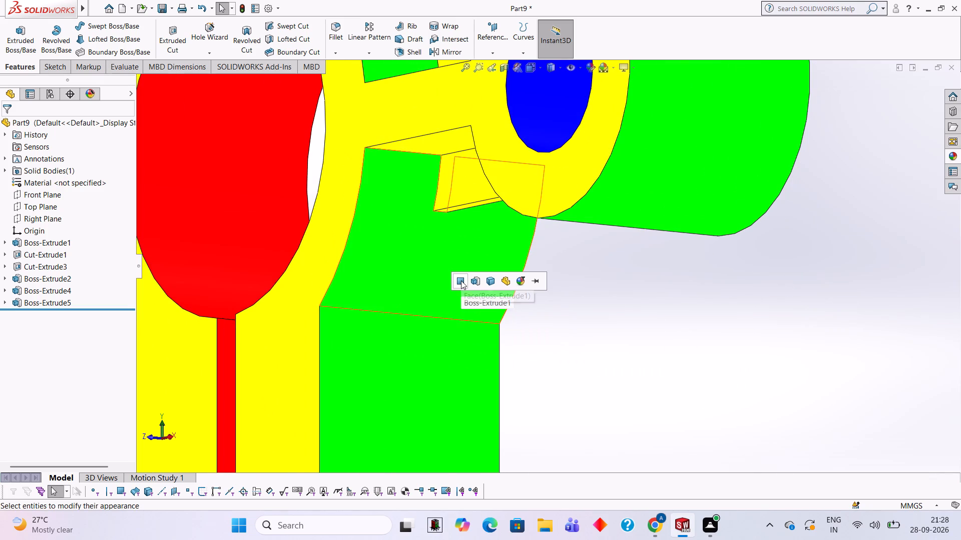
click(461, 280)
Examine the coloured link as a whole from angled views.
scroll(461, 280, up, 4)
middle_drag(466, 310, 505, 370)
scroll(486, 334, up, 3)
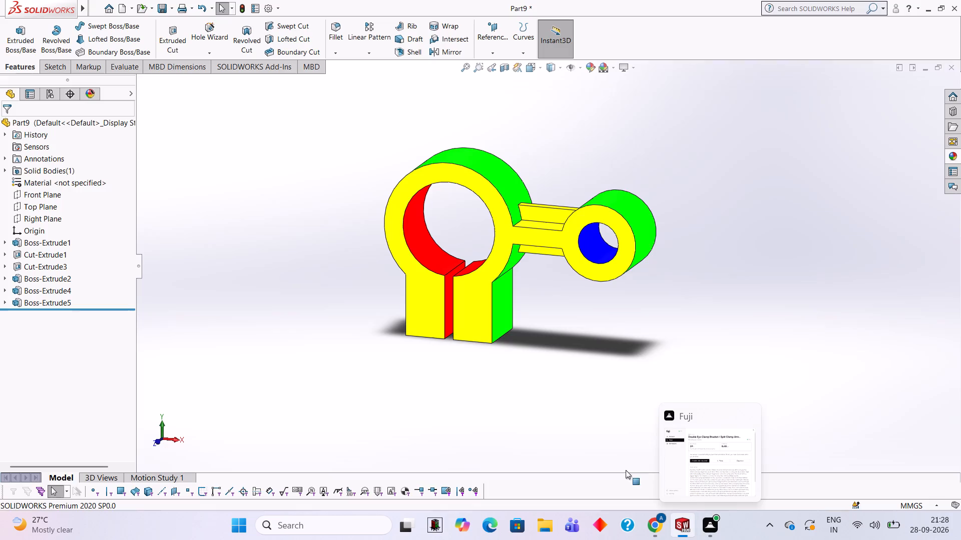
middle_drag(681, 286, 670, 325)
scroll(676, 302, up, 1)
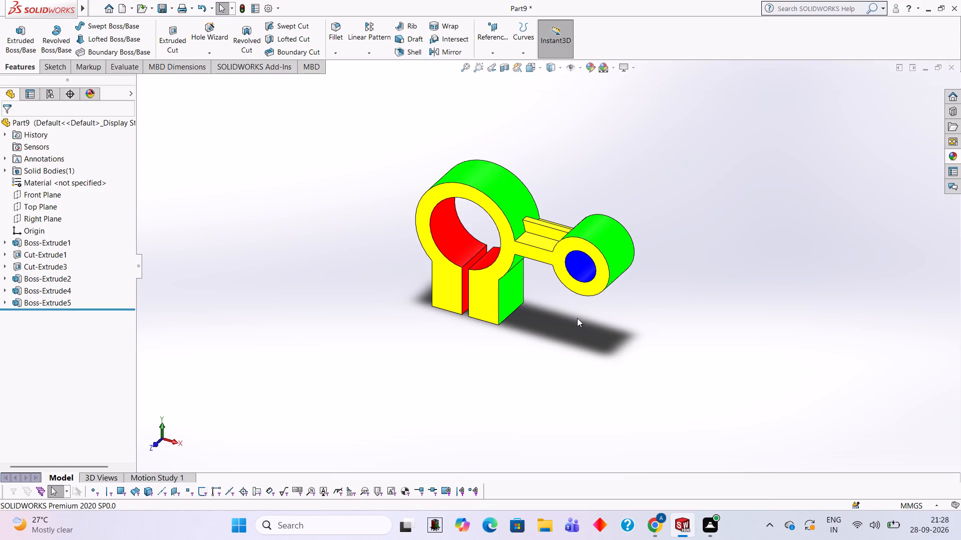
scroll(540, 133, down, 2)
scroll(538, 454, up, 1)
scroll(544, 447, down, 1)
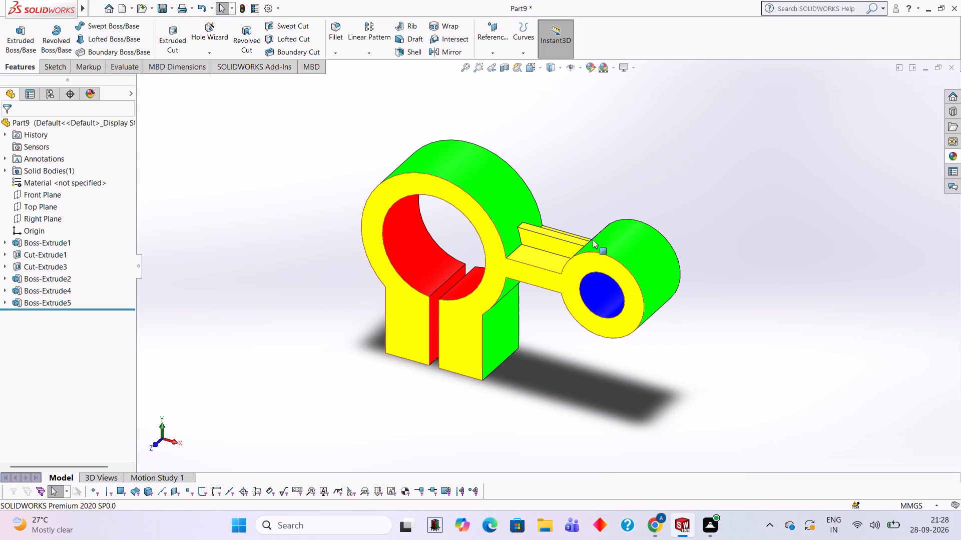
scroll(594, 176, down, 1)
scroll(585, 187, up, 1)
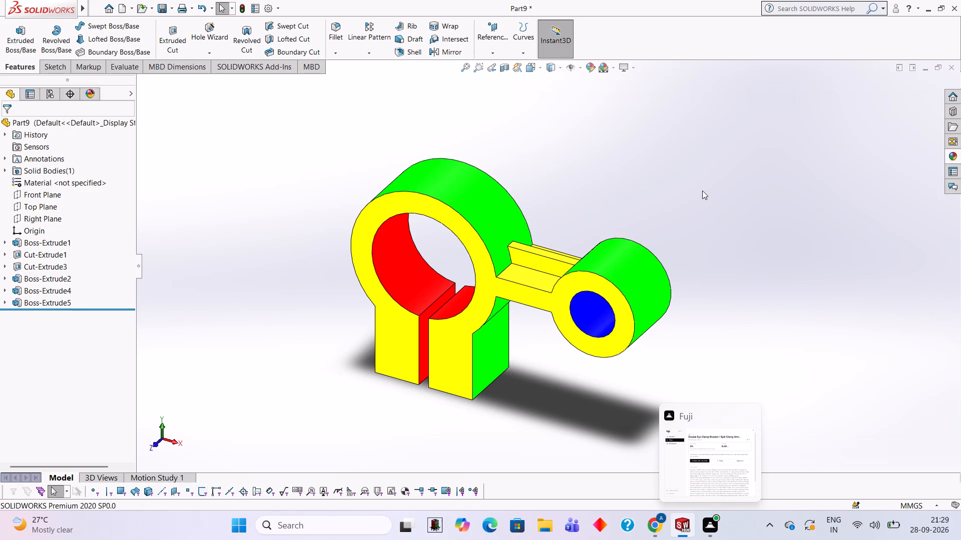
Save the part in the Documents folder as 0101 in SOLIDWORKS Part format.
key(ctrl+s)
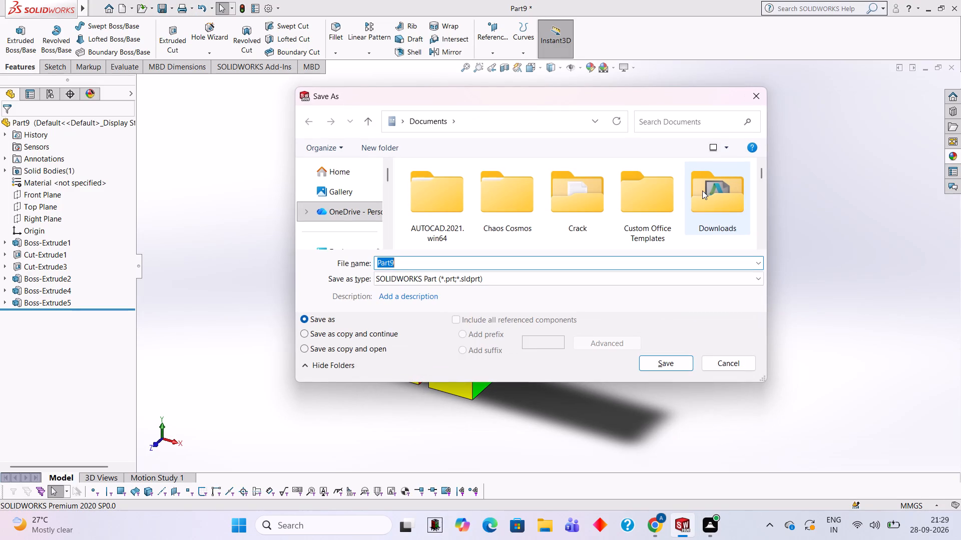
text(00000)
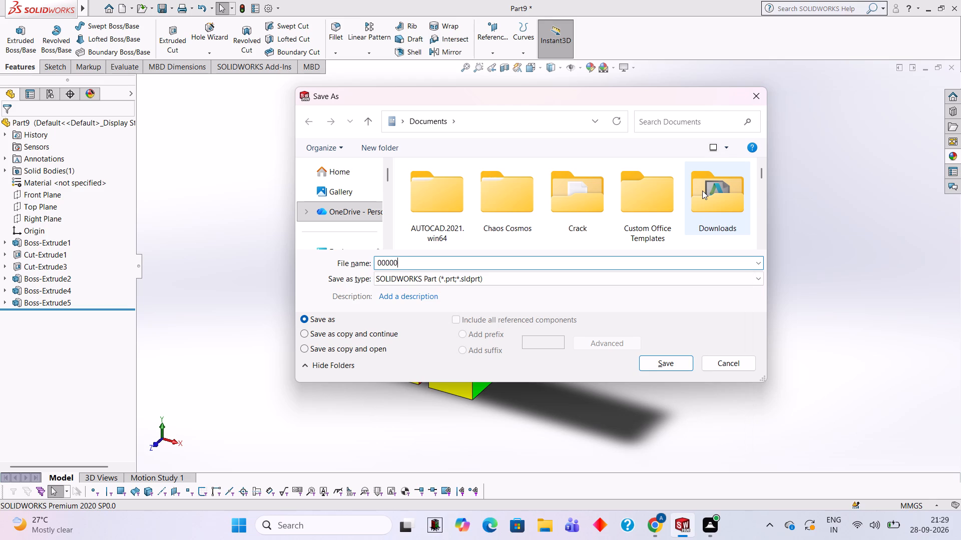
key(BackSpace)
key(BackSpace)
key(BackSpace)
key(BackSpace)
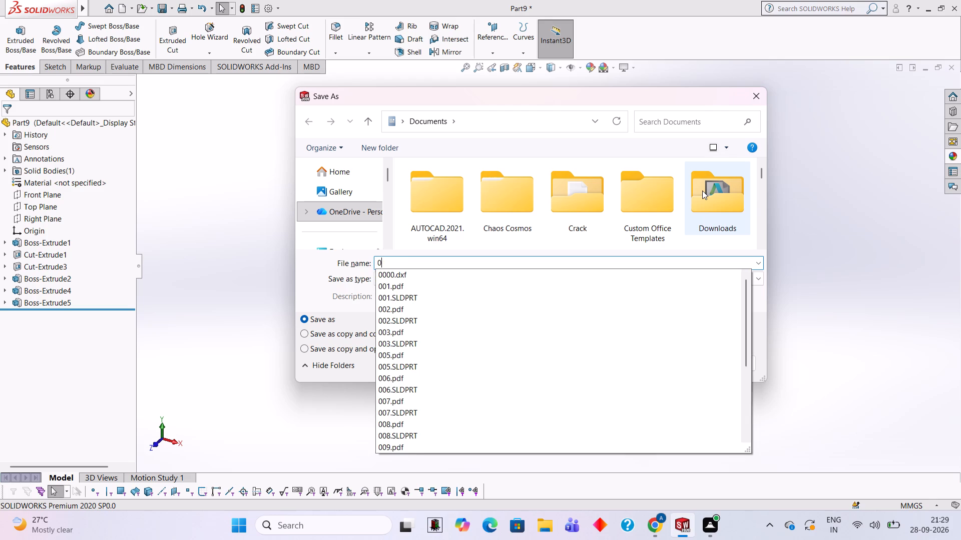
text(101)
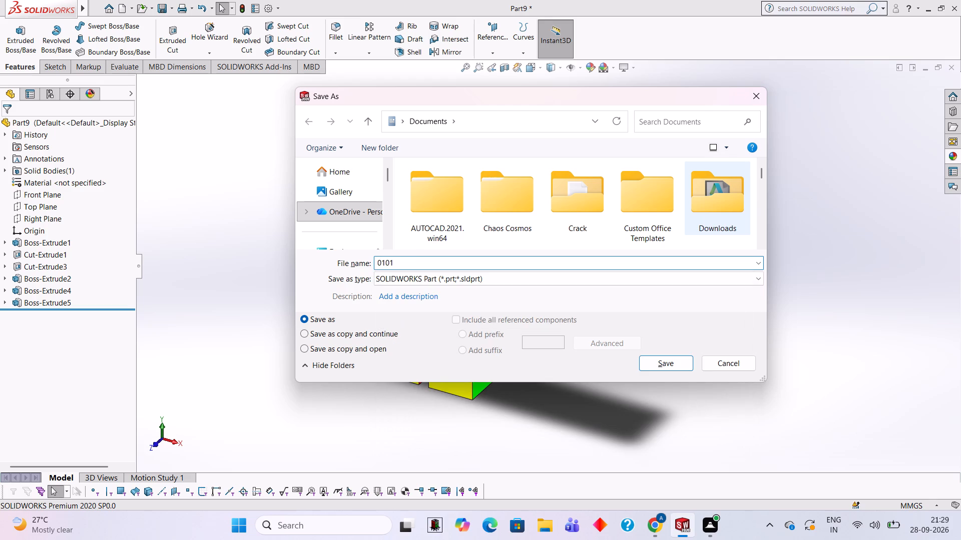
key(Return)
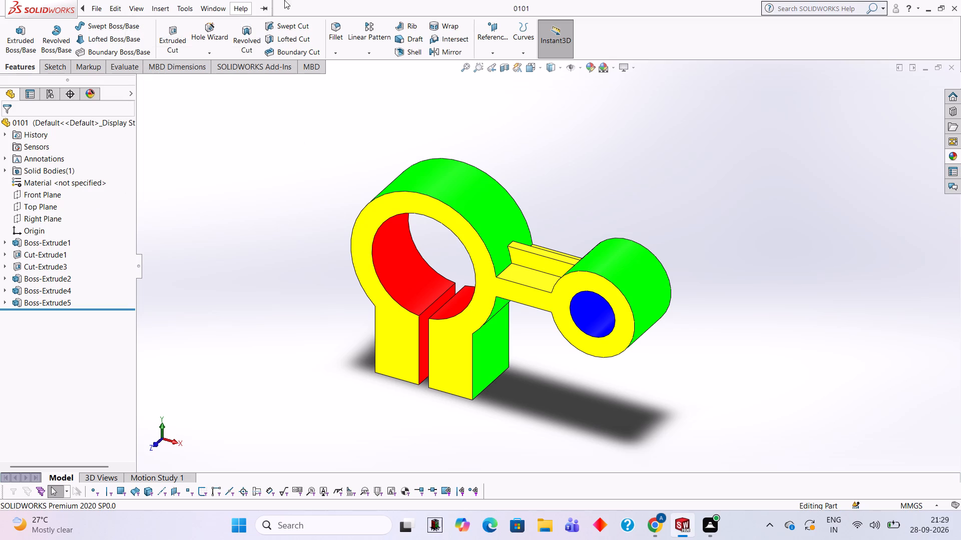
Save a copy of the part as a PDF named 0101 in the Documents folder.
click(301, 6)
click(174, 3)
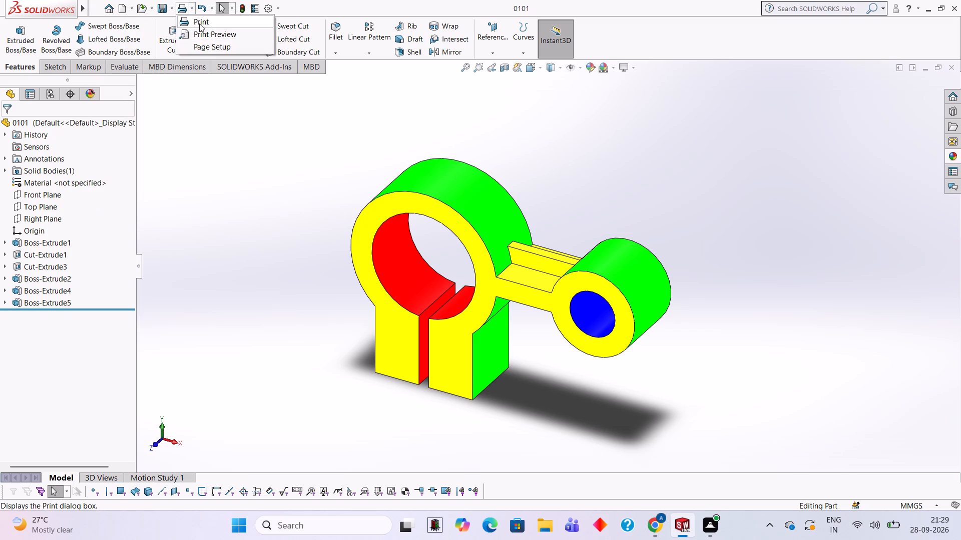
click(189, 4)
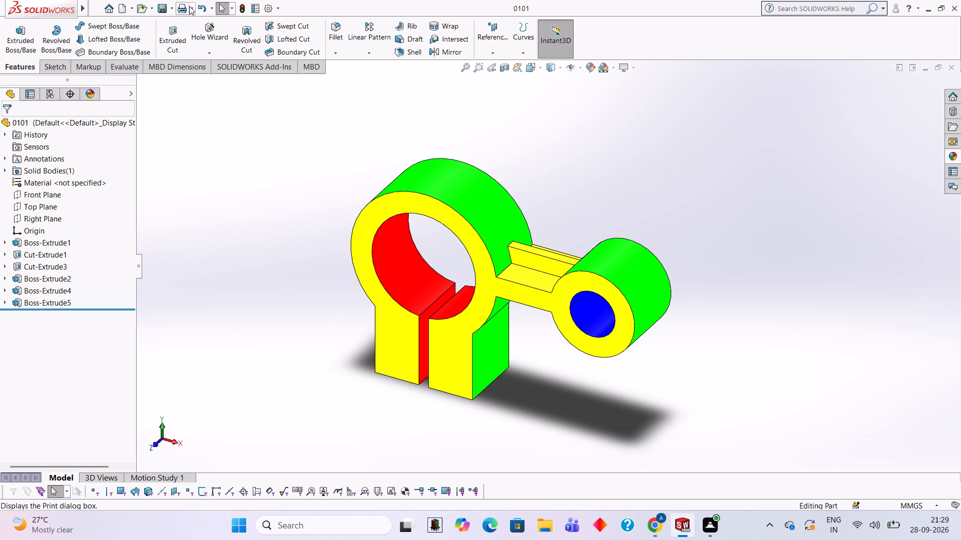
click(174, 4)
click(179, 28)
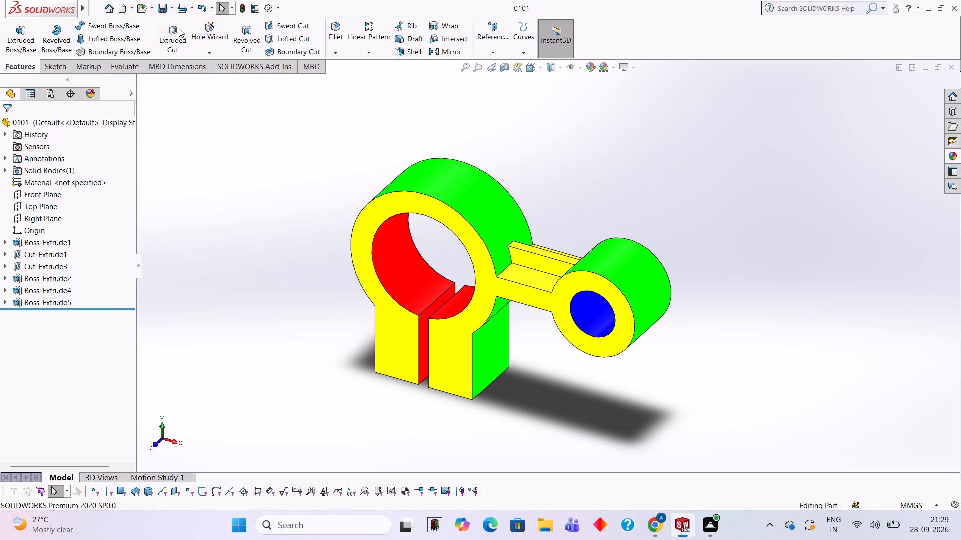
click(498, 277)
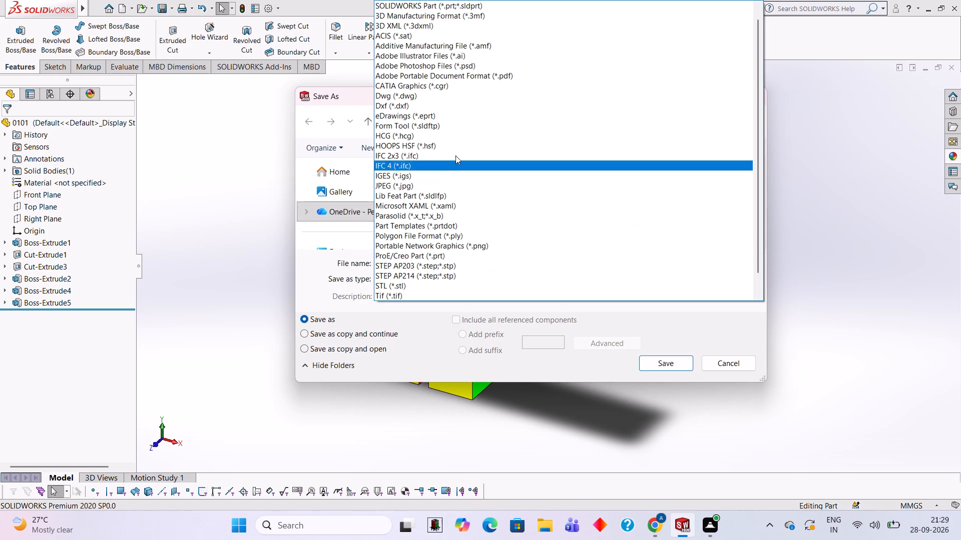
click(486, 80)
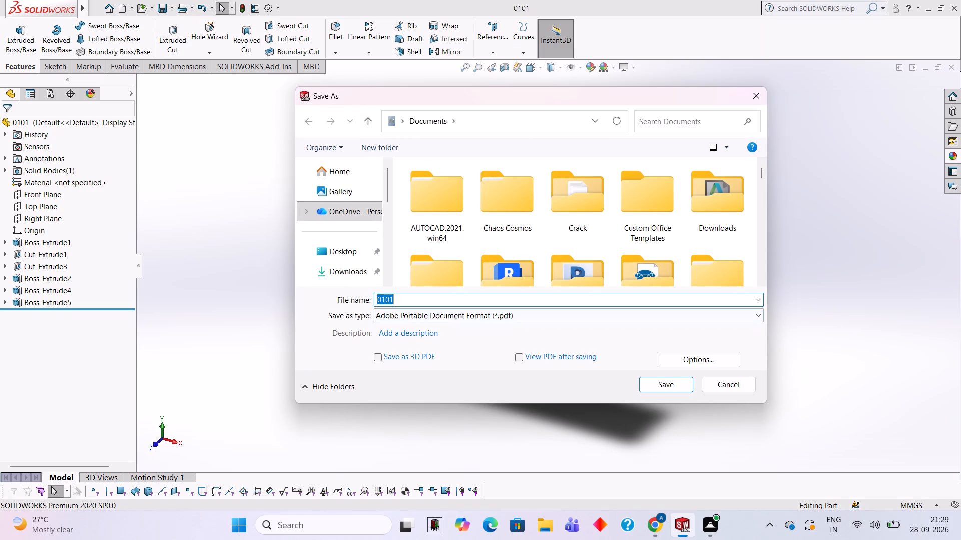
click(663, 381)
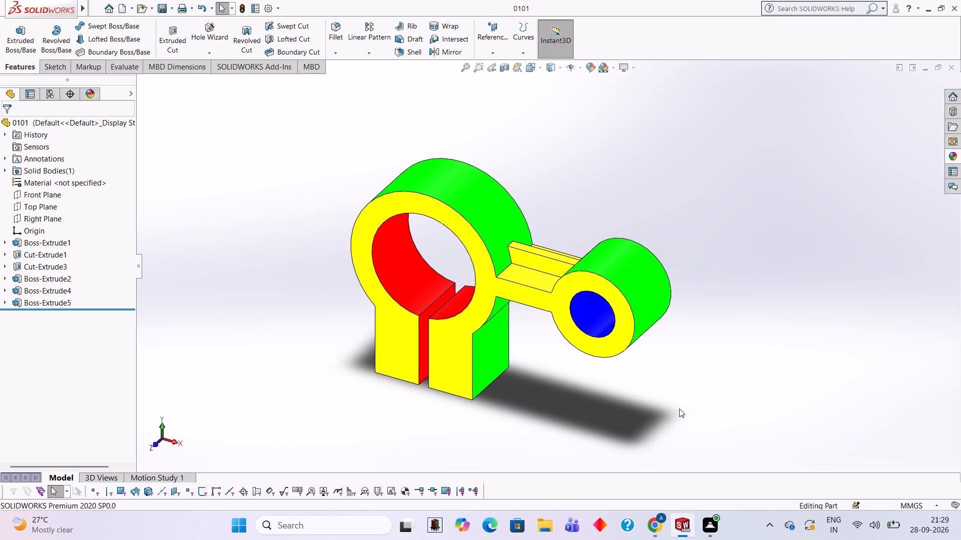